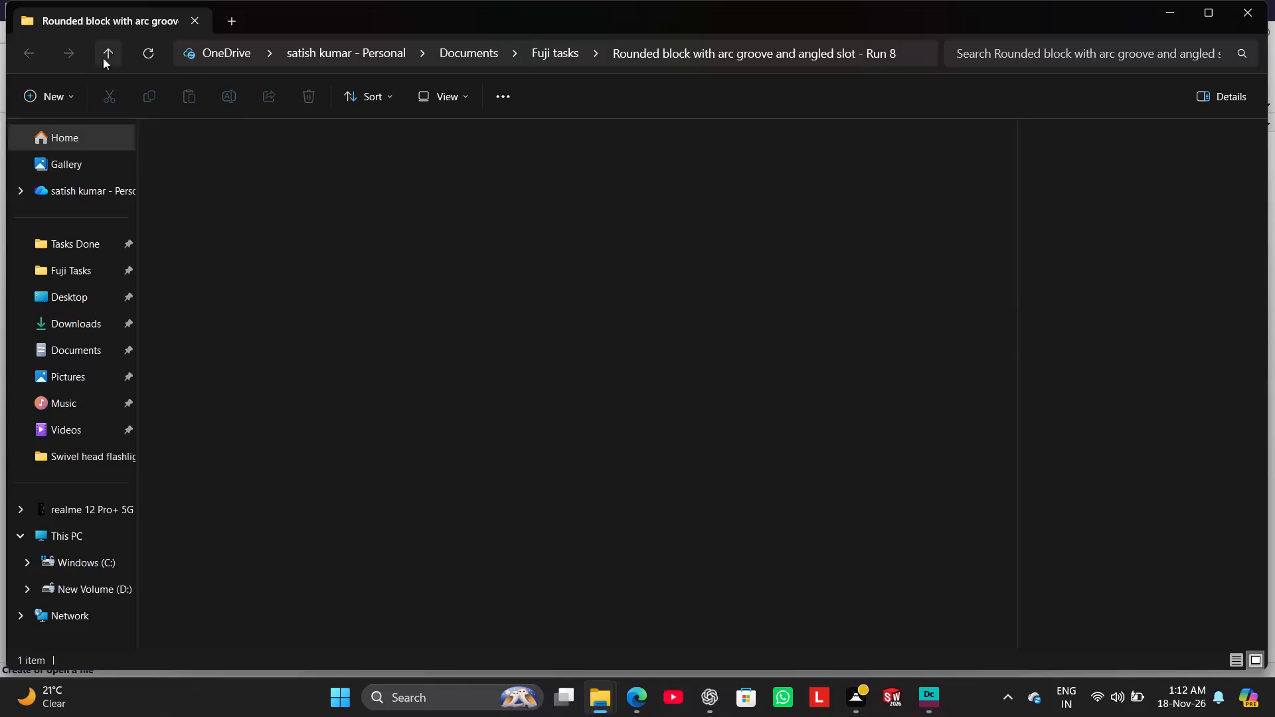
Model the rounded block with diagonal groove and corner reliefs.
Copy the name of the "Rounded block with arc groove and angled slot - Run 8" folder in Fuji tasks.
click(191, 200)
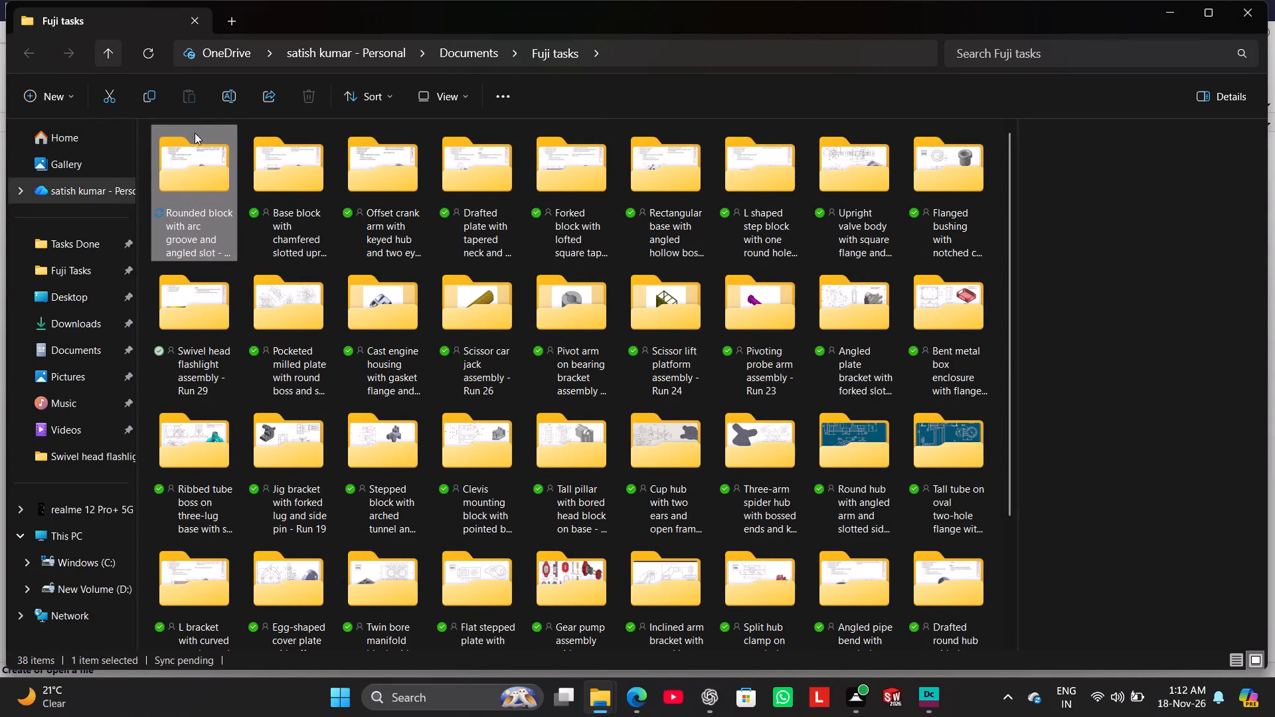
click(230, 95)
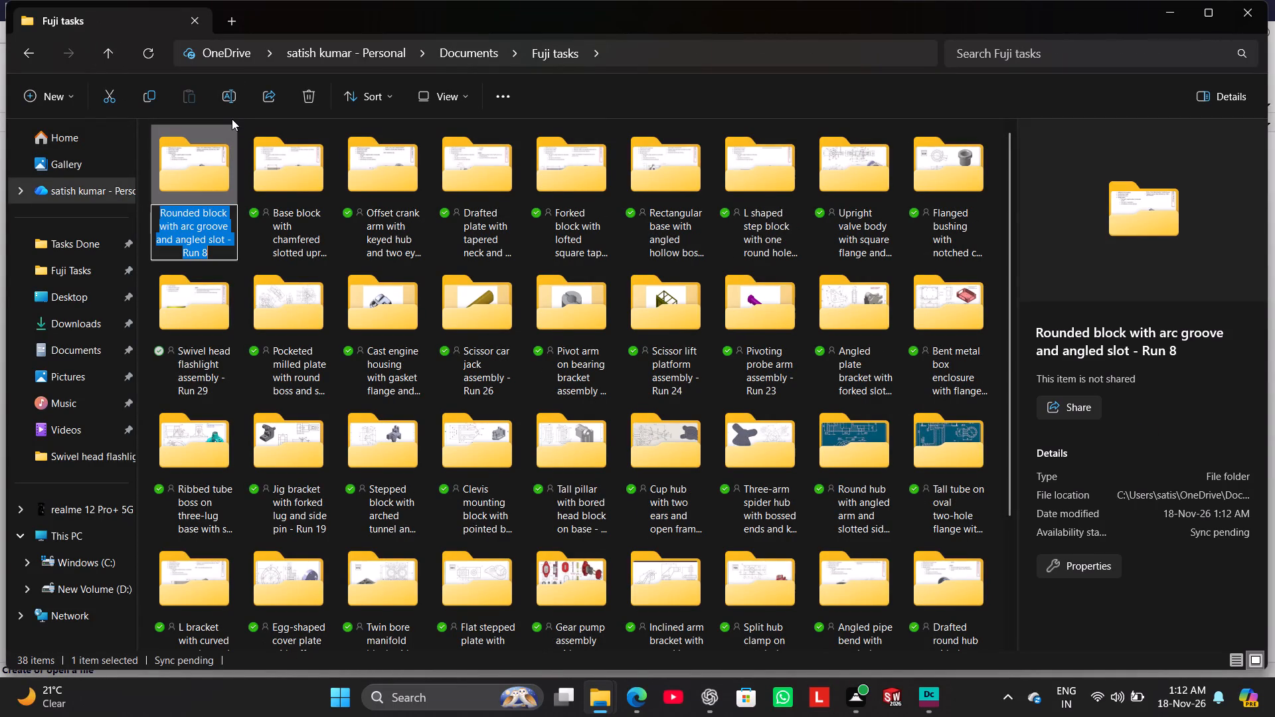
key(ctrl+c)
Switch to Designcenter and create a millimetre Model part named "Rounded block with arc groove and angled slot", copying that name for reuse.
click(938, 692)
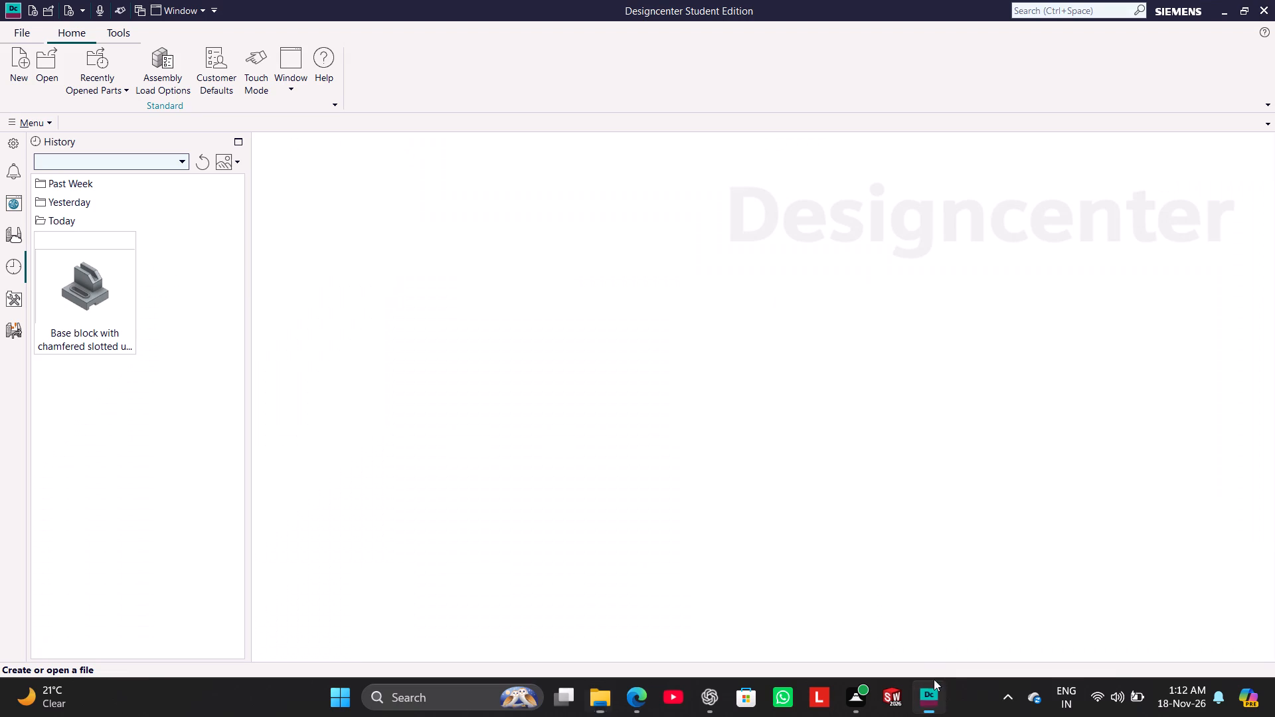
click(27, 74)
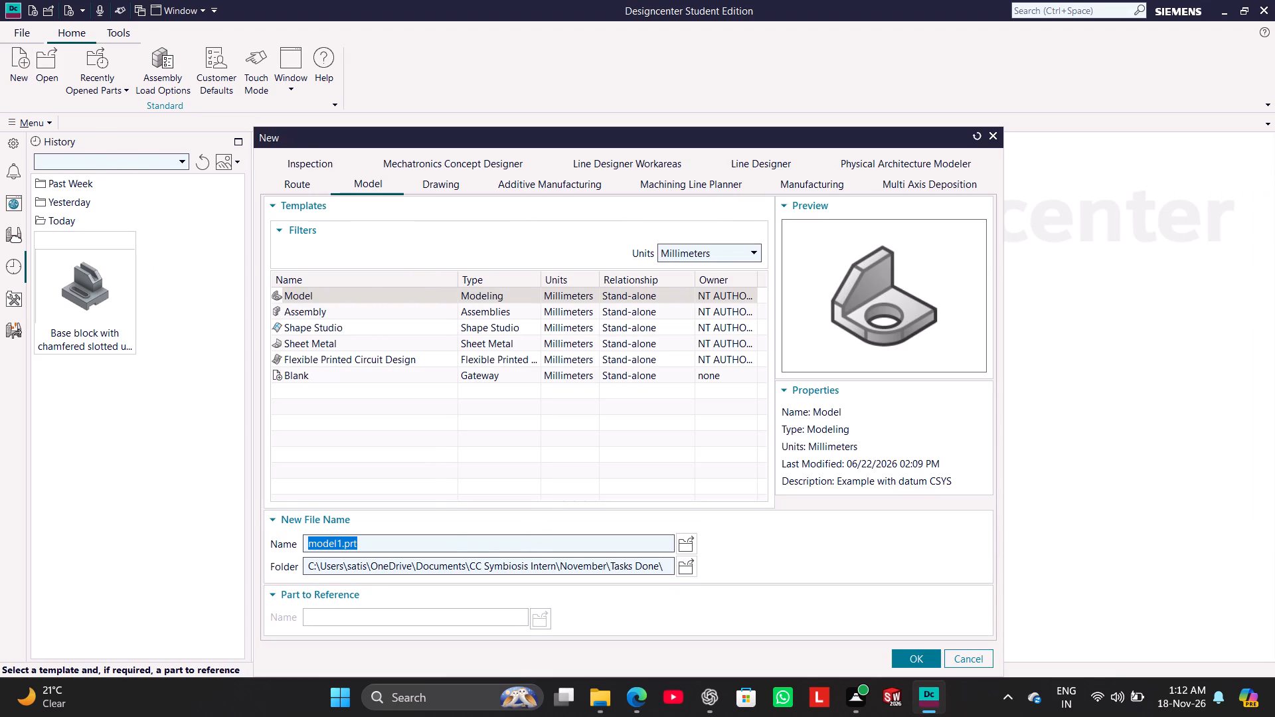
key(ctrl+v)
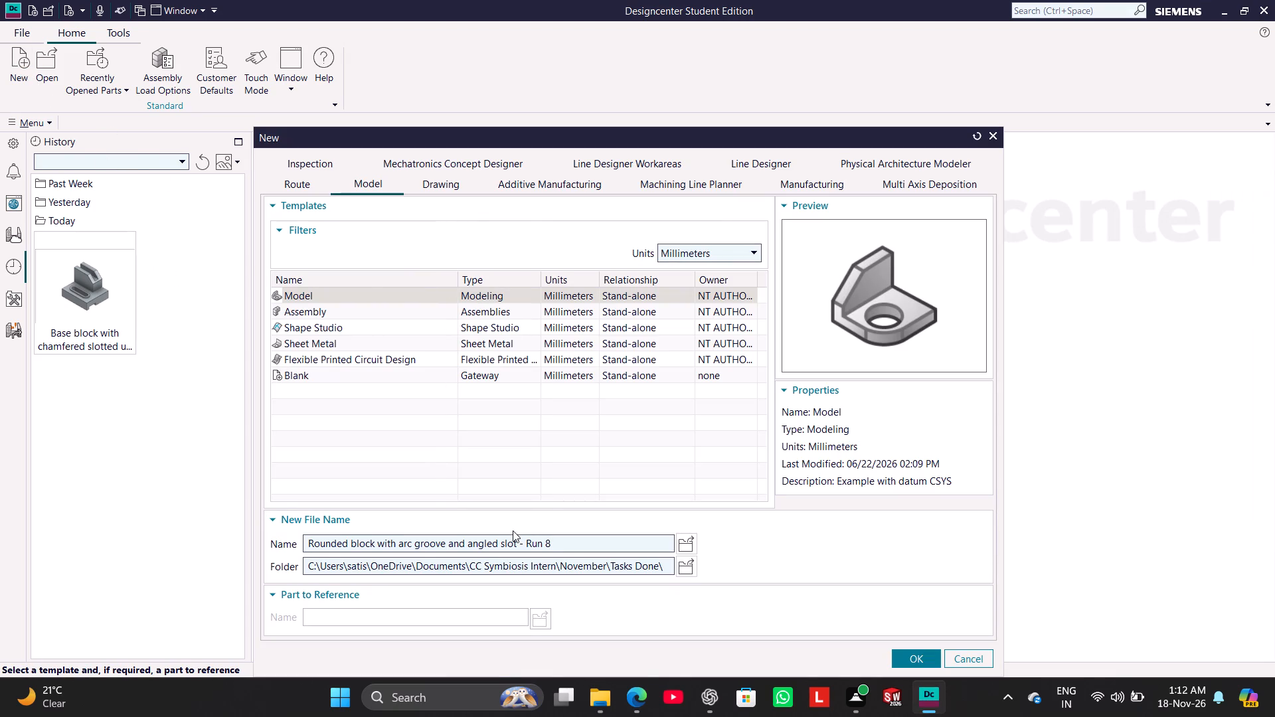
key(BackSpace)
key(BackSpace)
key(BackSpace)
key(BackSpace)
key(BackSpace)
key(BackSpace)
key(BackSpace)
key(BackSpace)
key(ctrl+a)
key(ctrl+a)
double_click(501, 543)
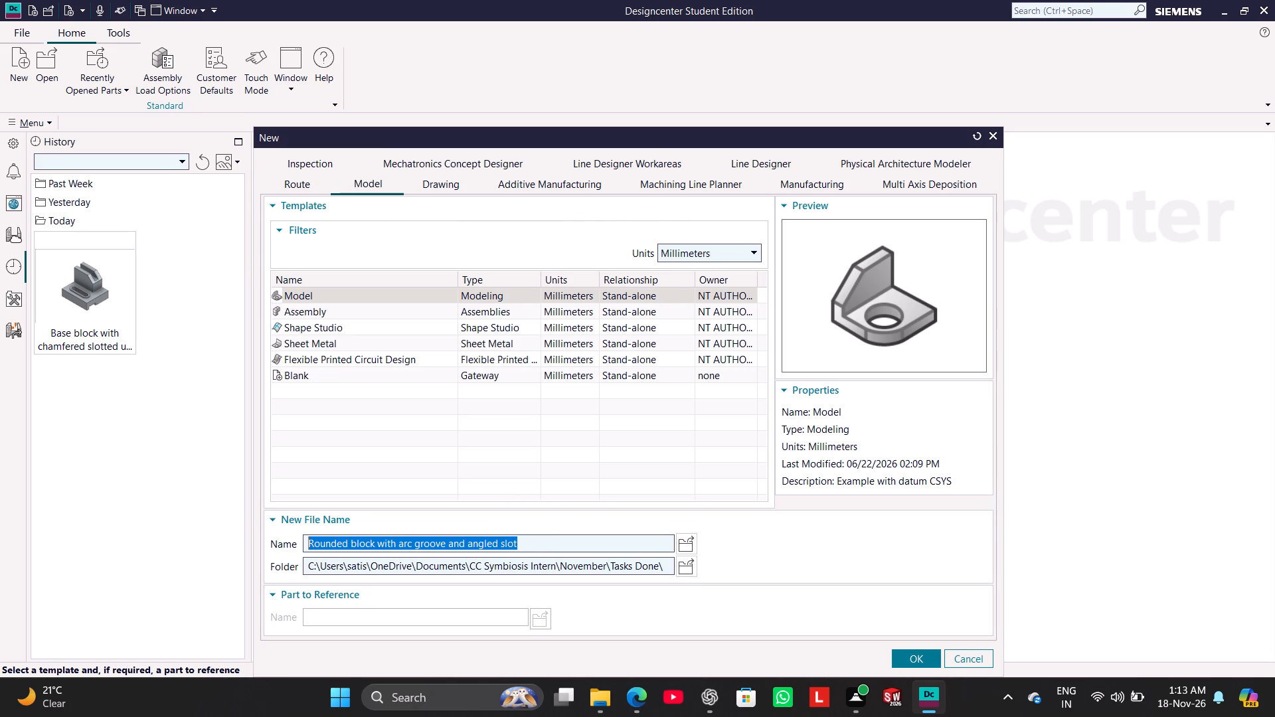
key(ctrl+c)
click(916, 649)
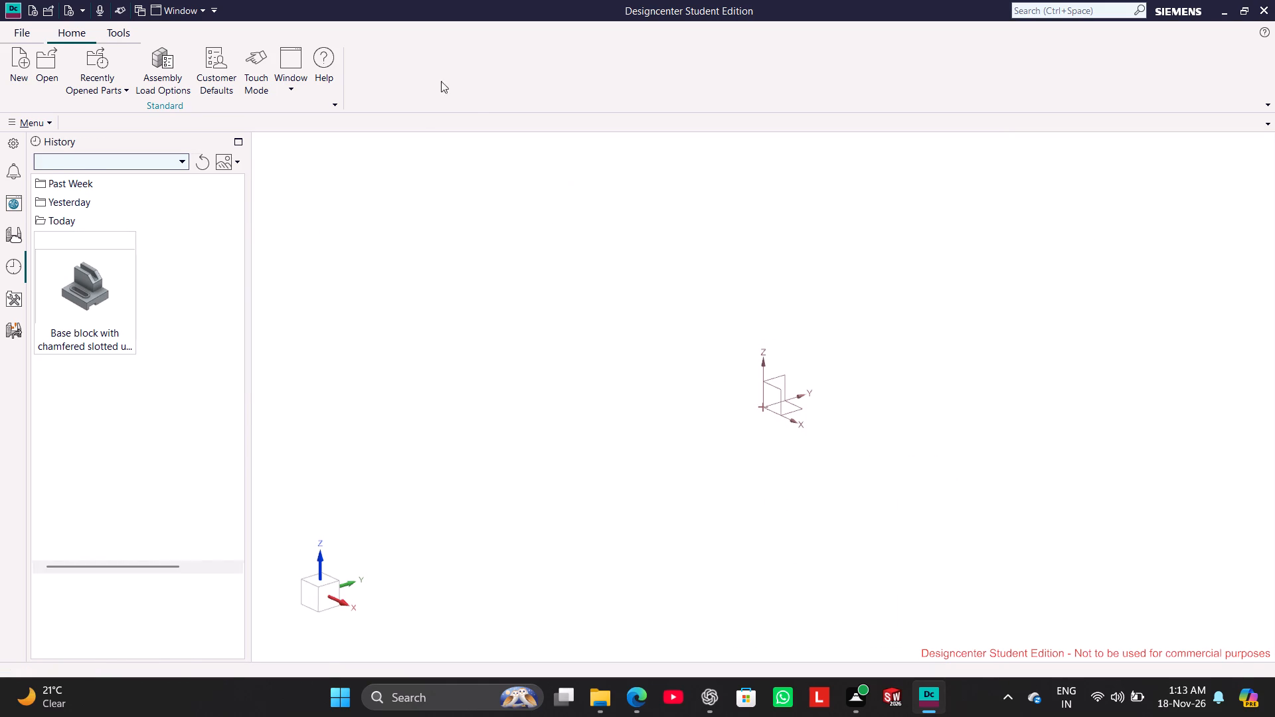
Start recording a C# journal named "Rounded block with arc groove and angled slot" in the Tasks Done folder.
click(517, 37)
click(612, 76)
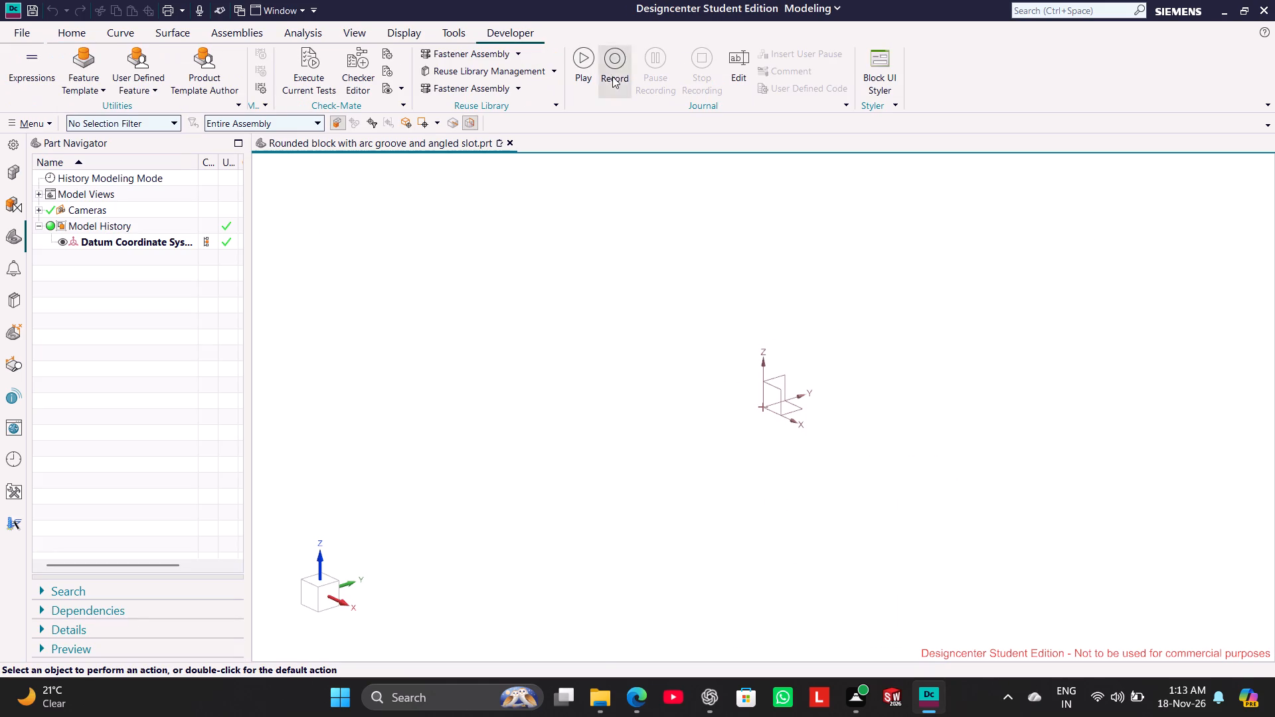
click(396, 424)
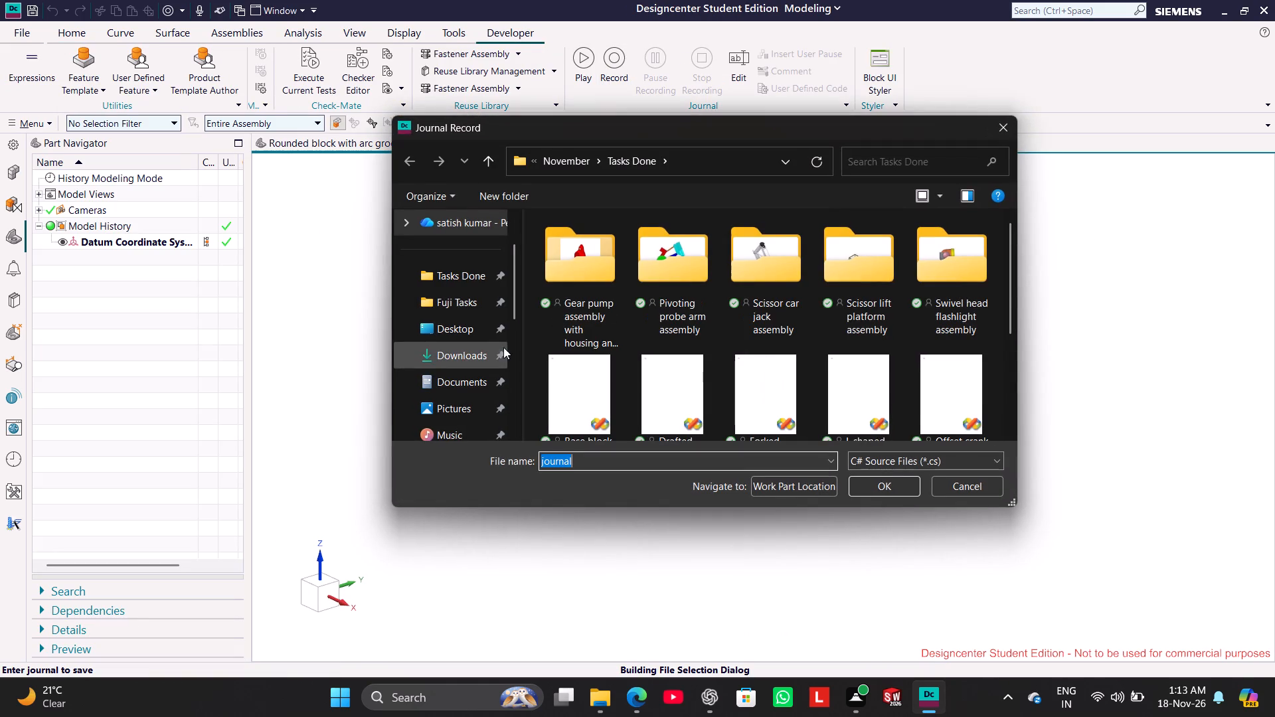
click(459, 282)
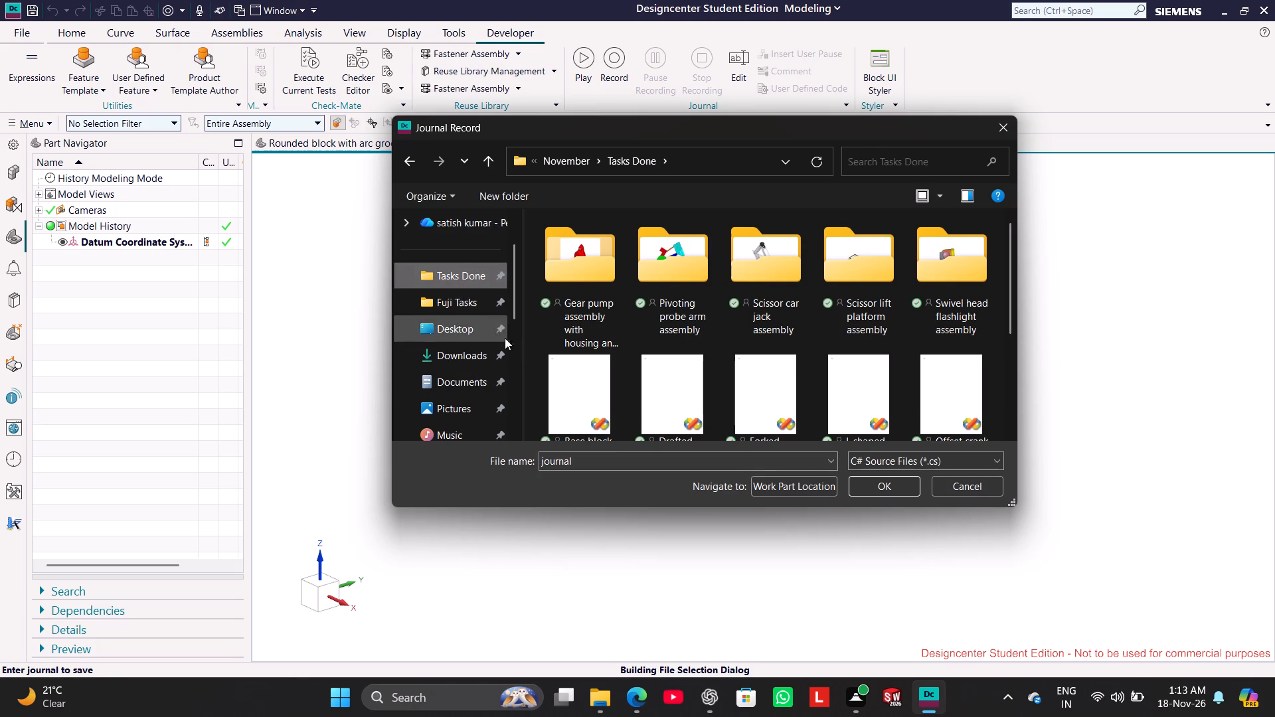
click(704, 459)
right_click(704, 459)
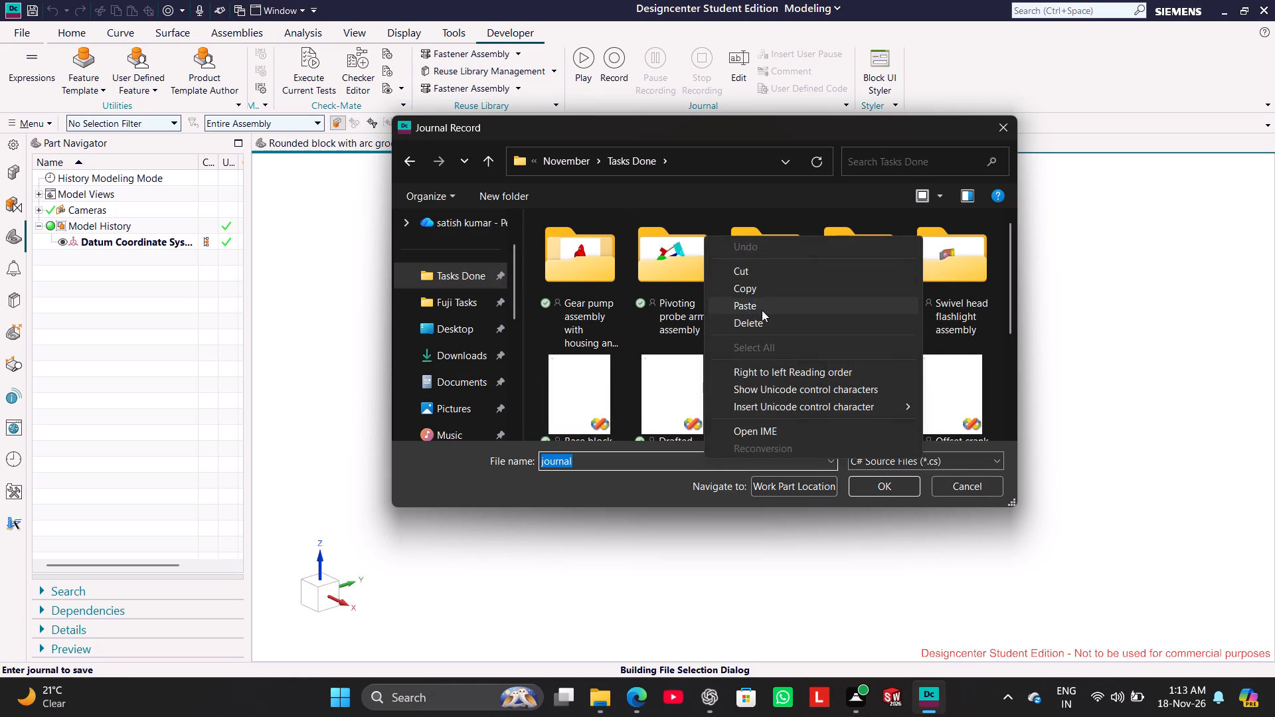
click(762, 309)
click(871, 487)
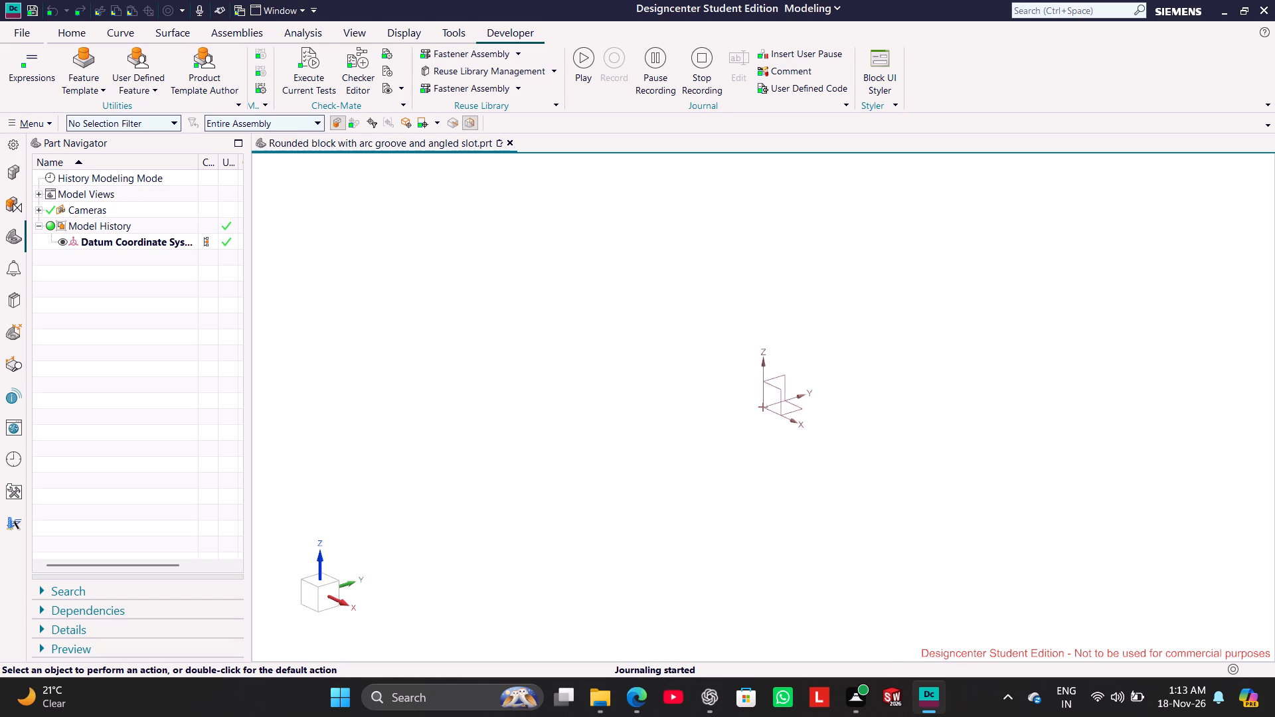
click(70, 38)
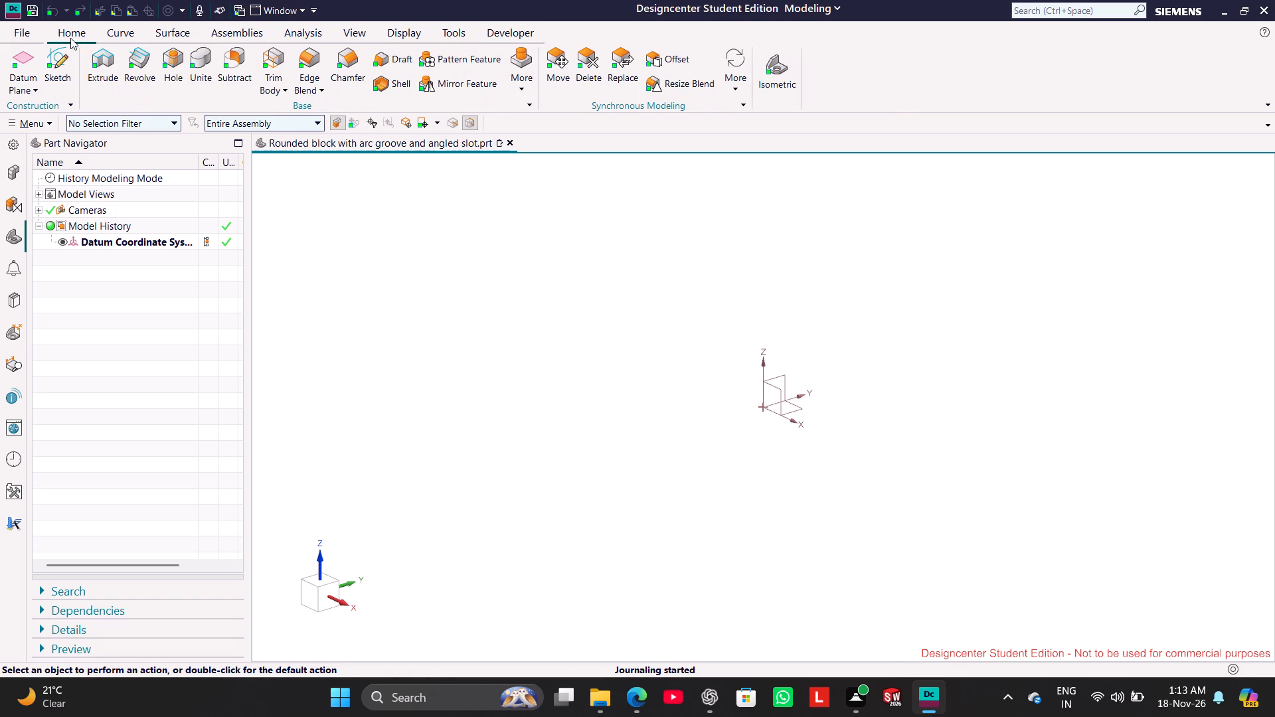
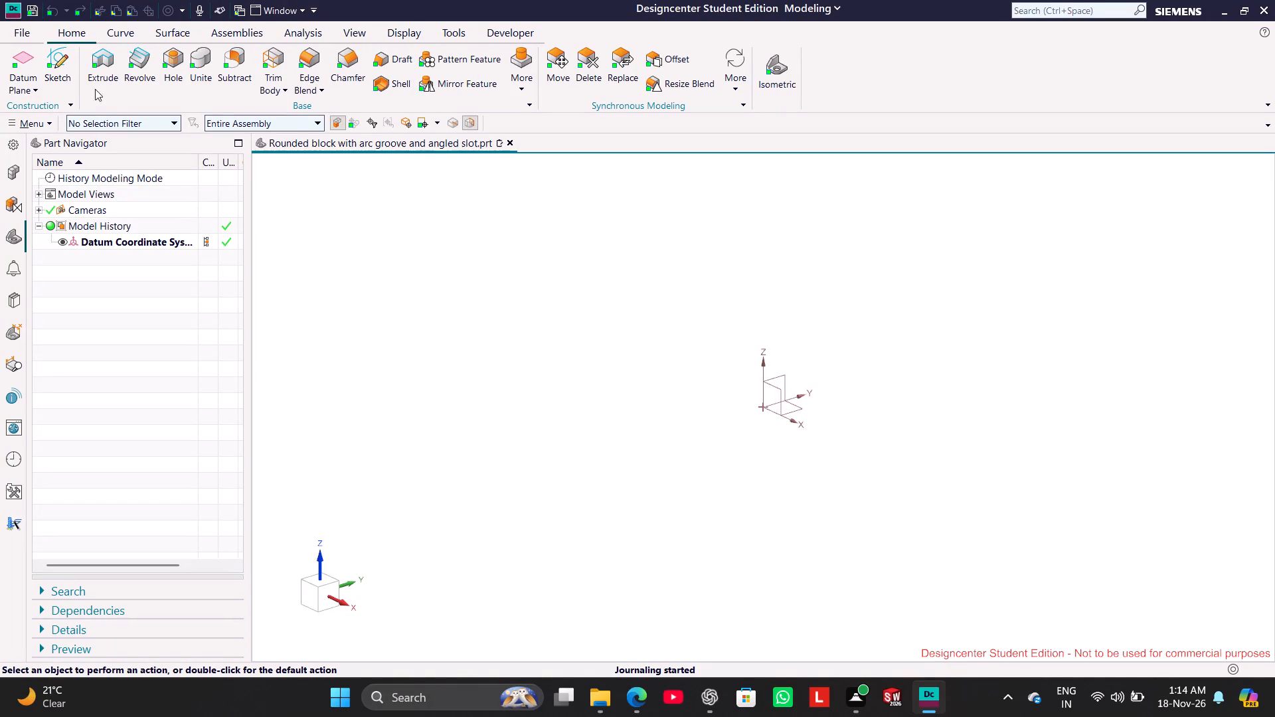
Create a sketch on the XZ plane of the datum coordinate system.
click(65, 57)
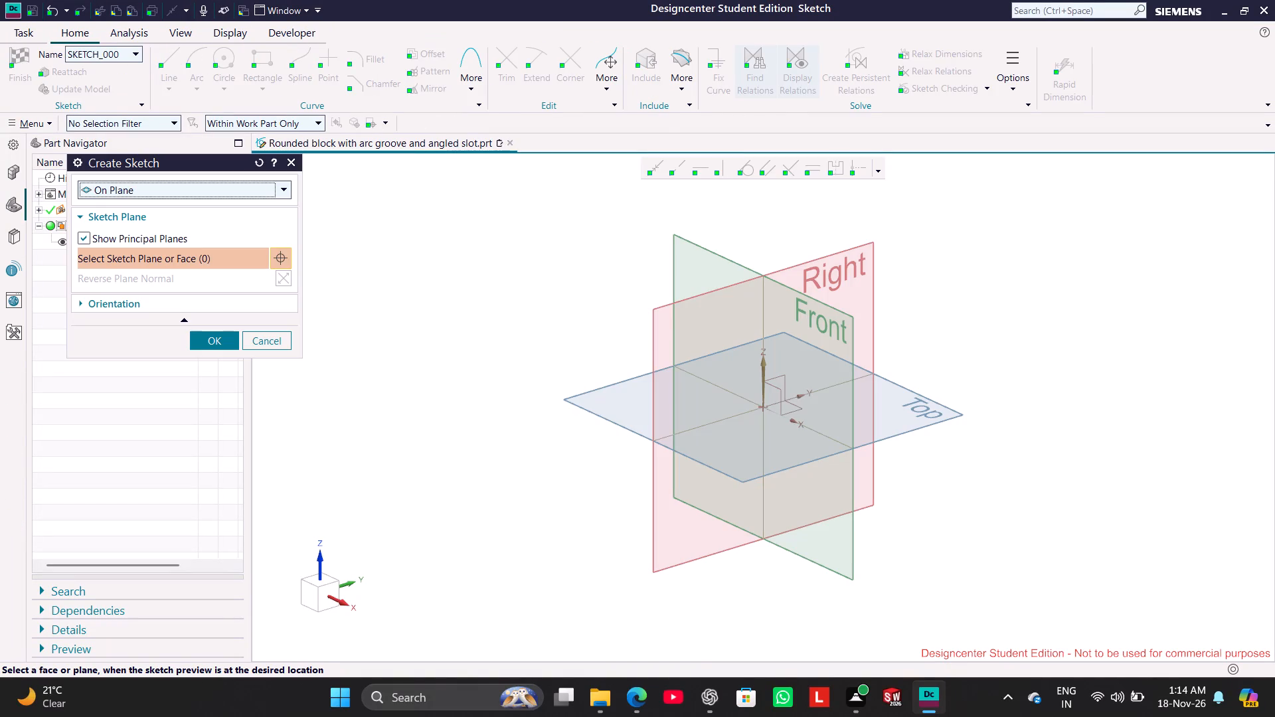
click(776, 393)
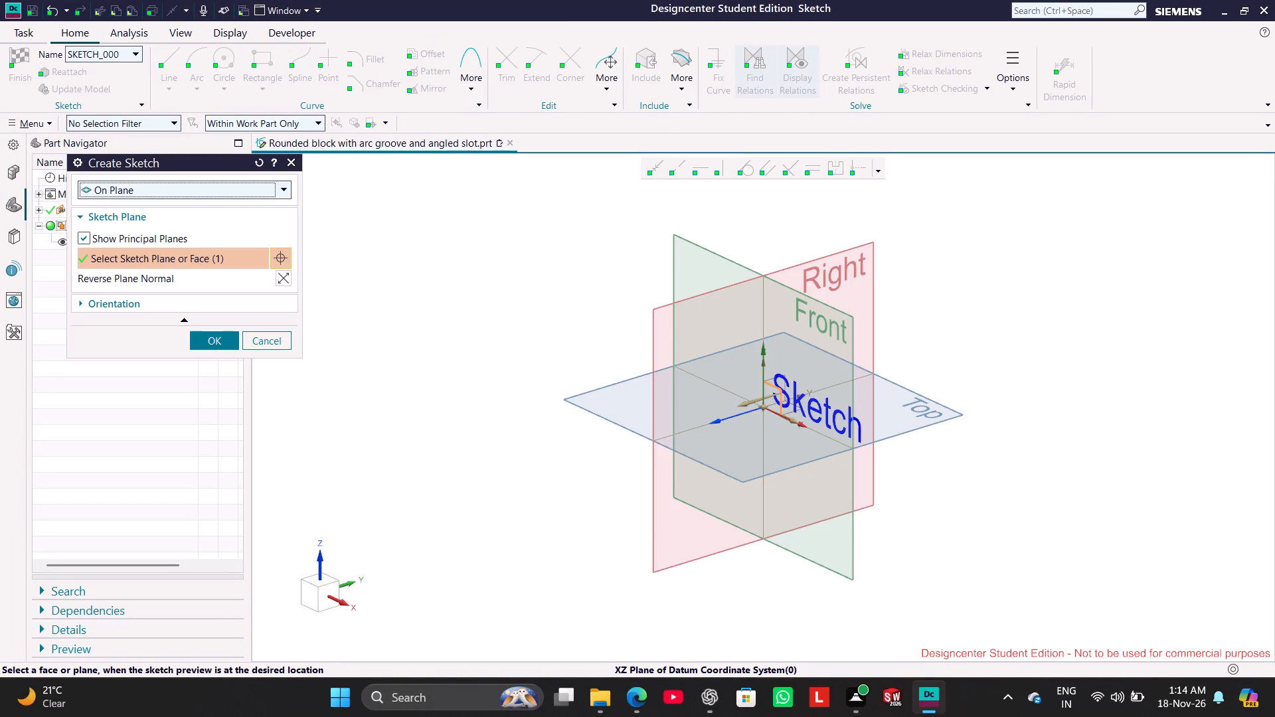
click(233, 340)
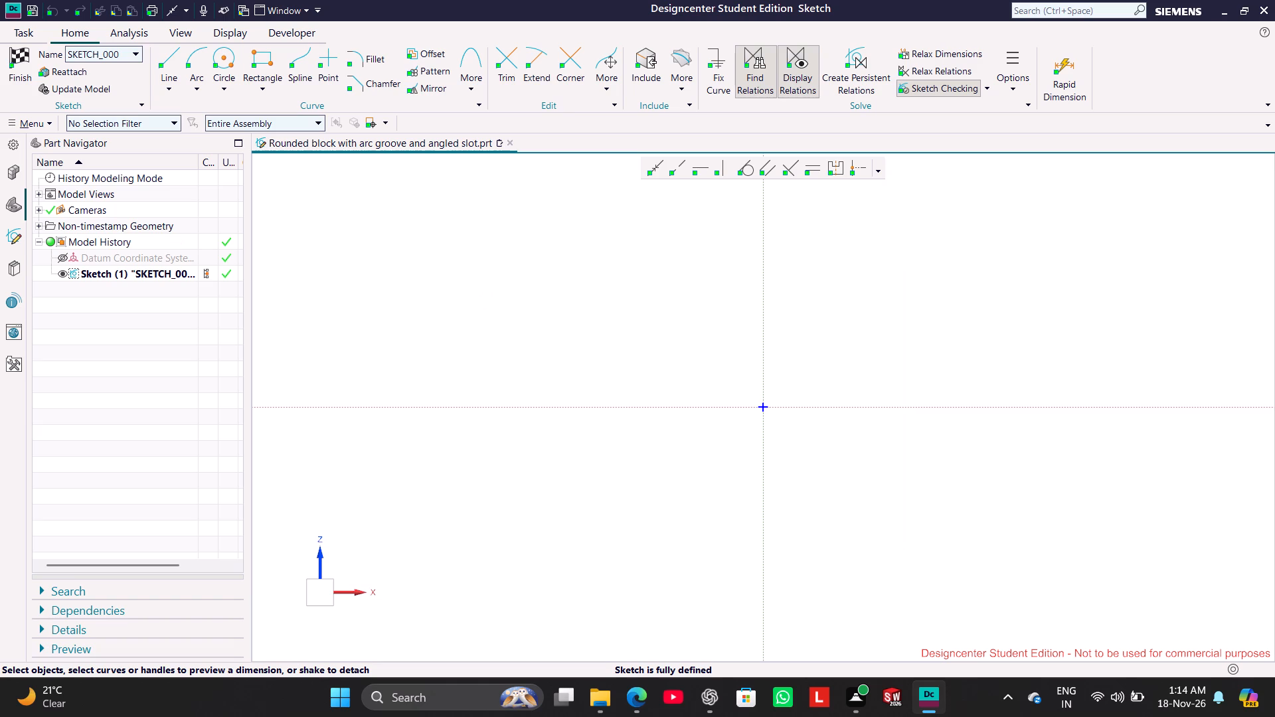
Sketch a horizontal rectangle from its center at the origin, about 920 mm wide and 440 mm high.
click(262, 84)
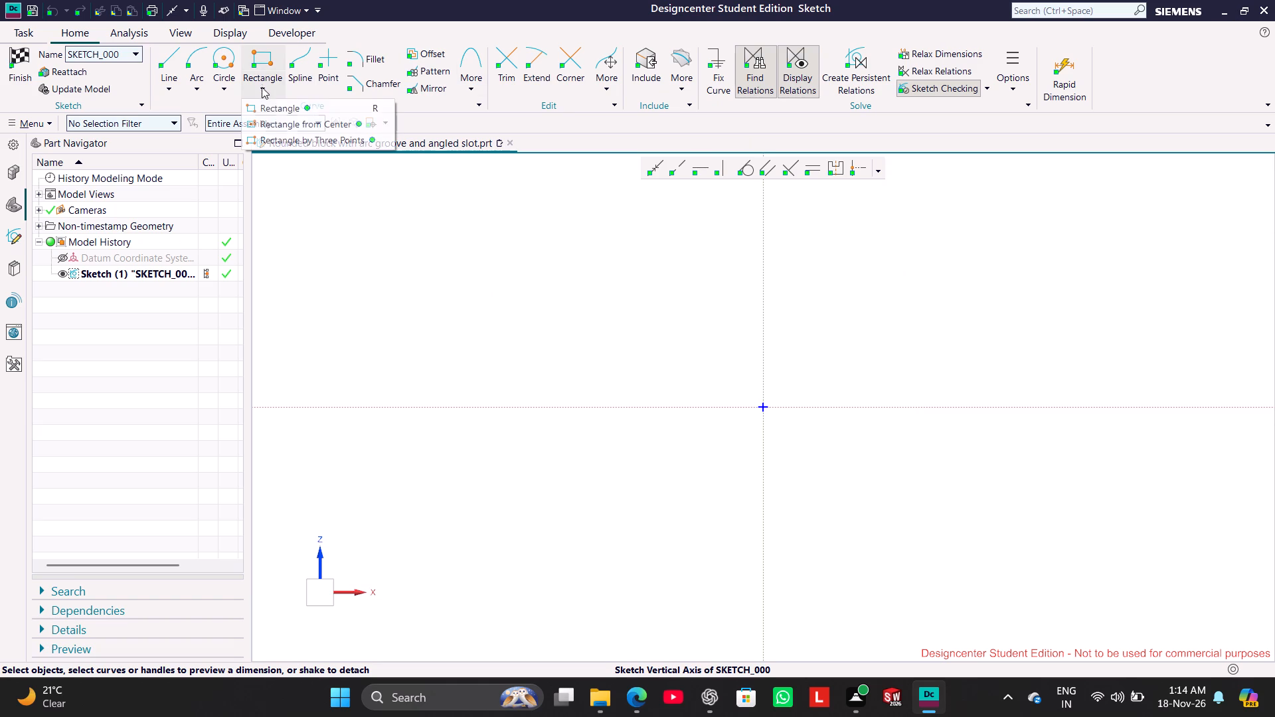
click(278, 119)
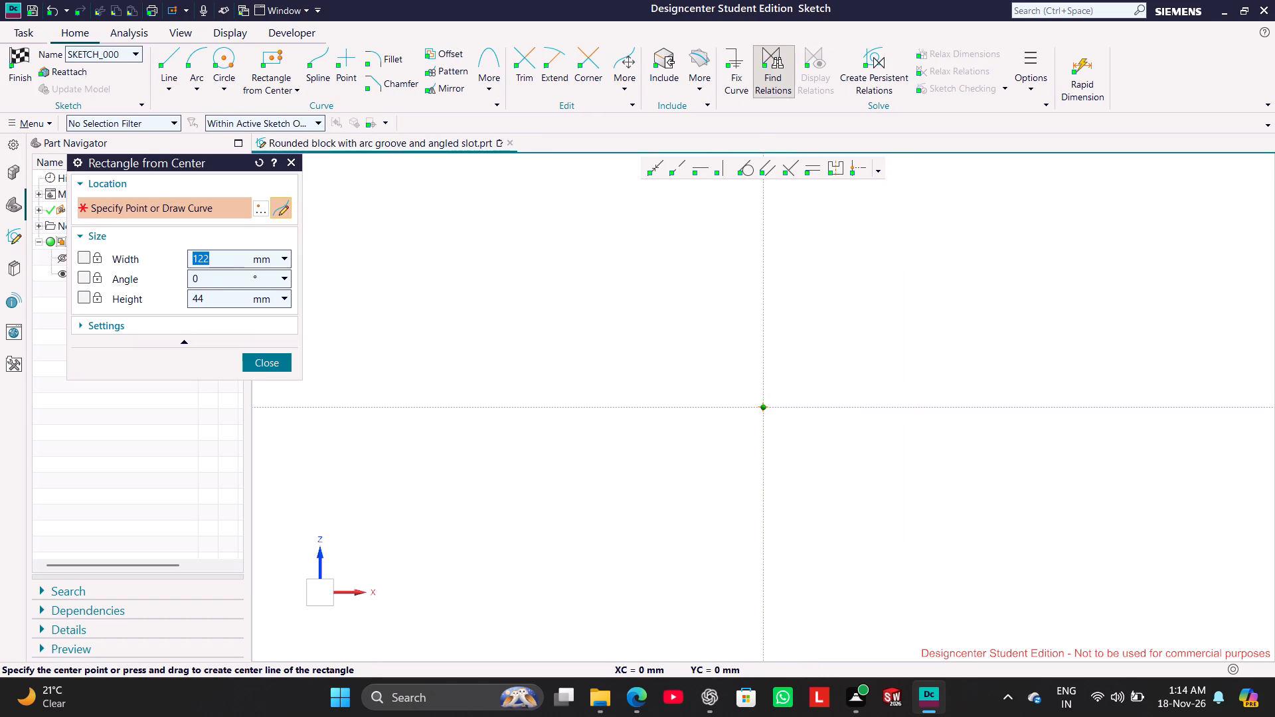
click(763, 405)
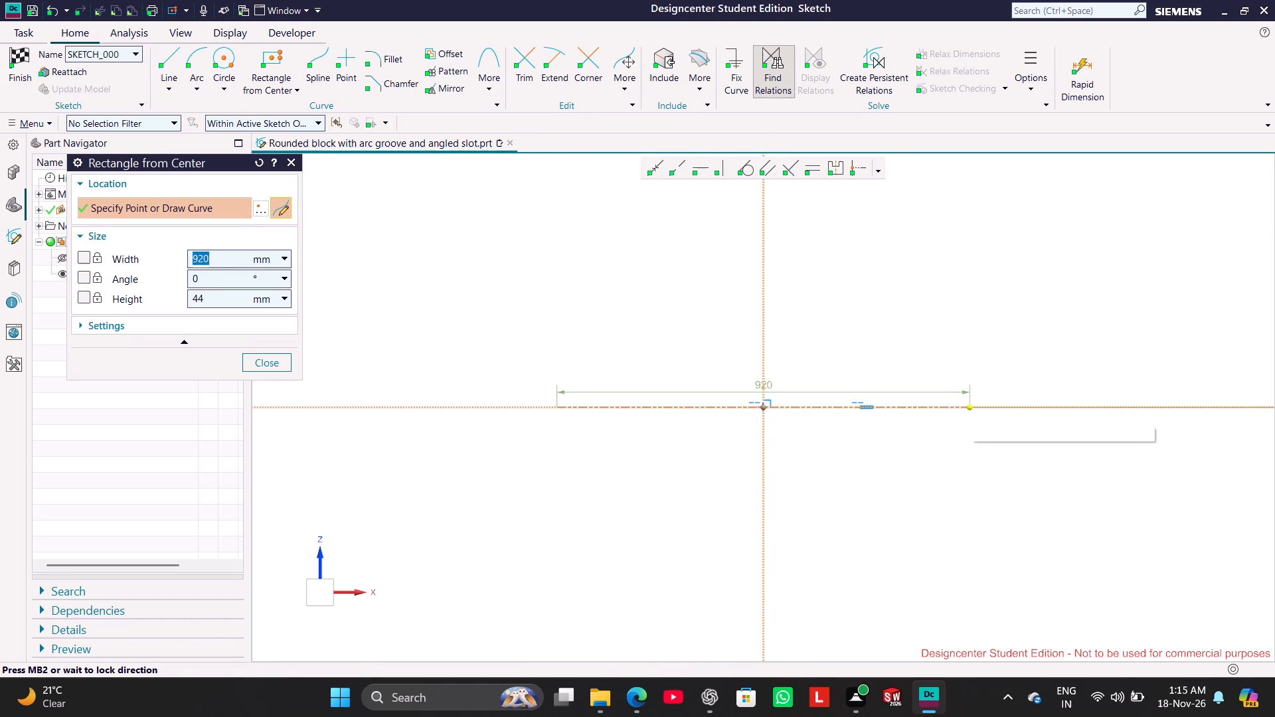
click(970, 407)
click(963, 505)
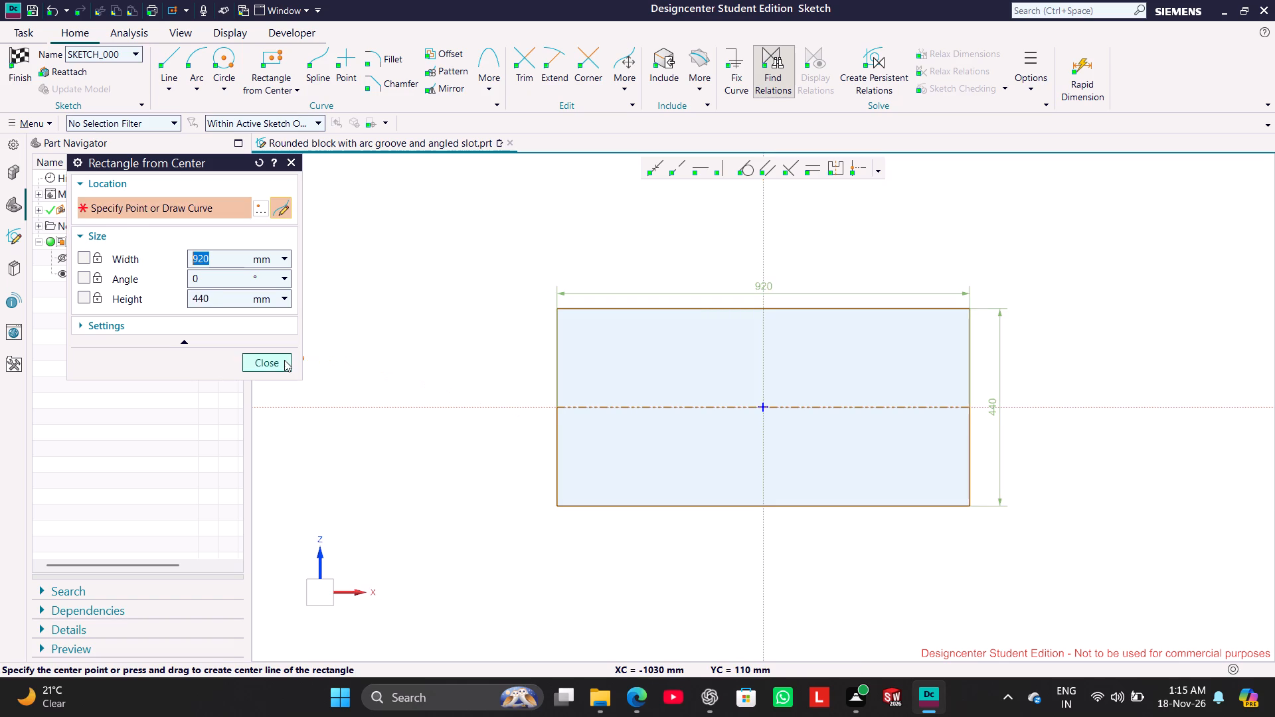
click(283, 360)
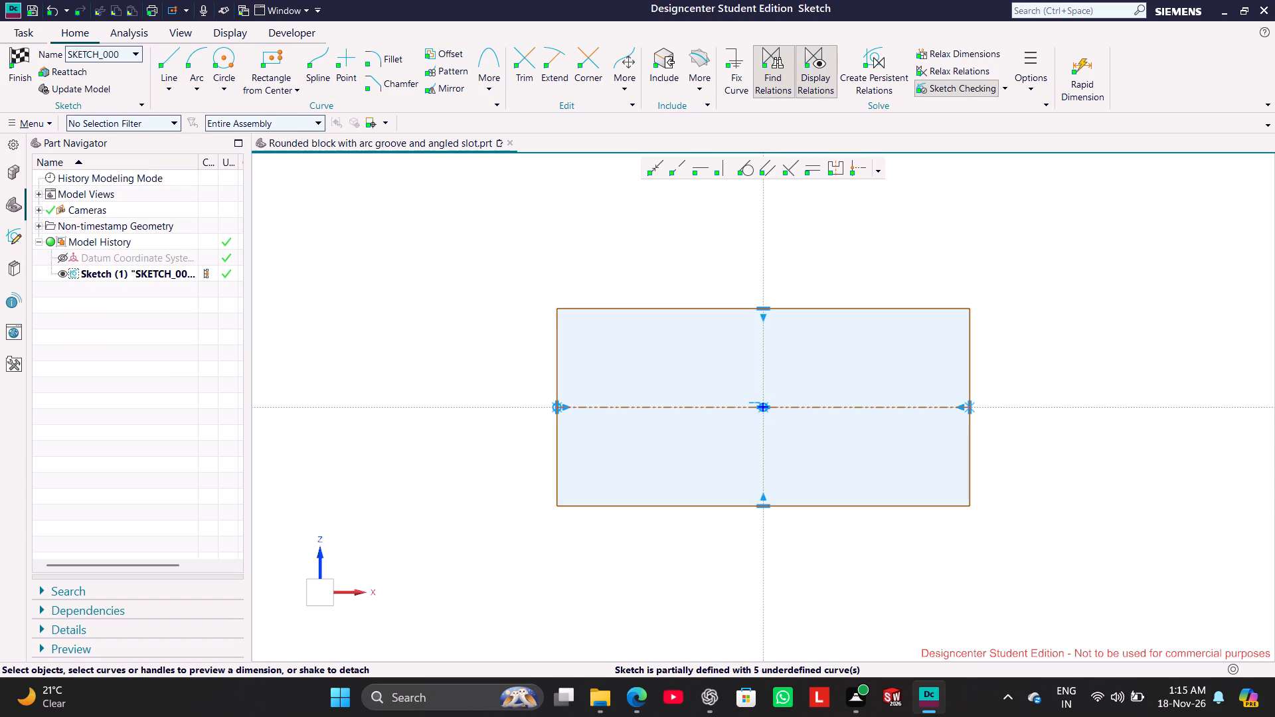
Dimension the rectangle's height as 51 mm and scale the entire sketch to match.
click(967, 357)
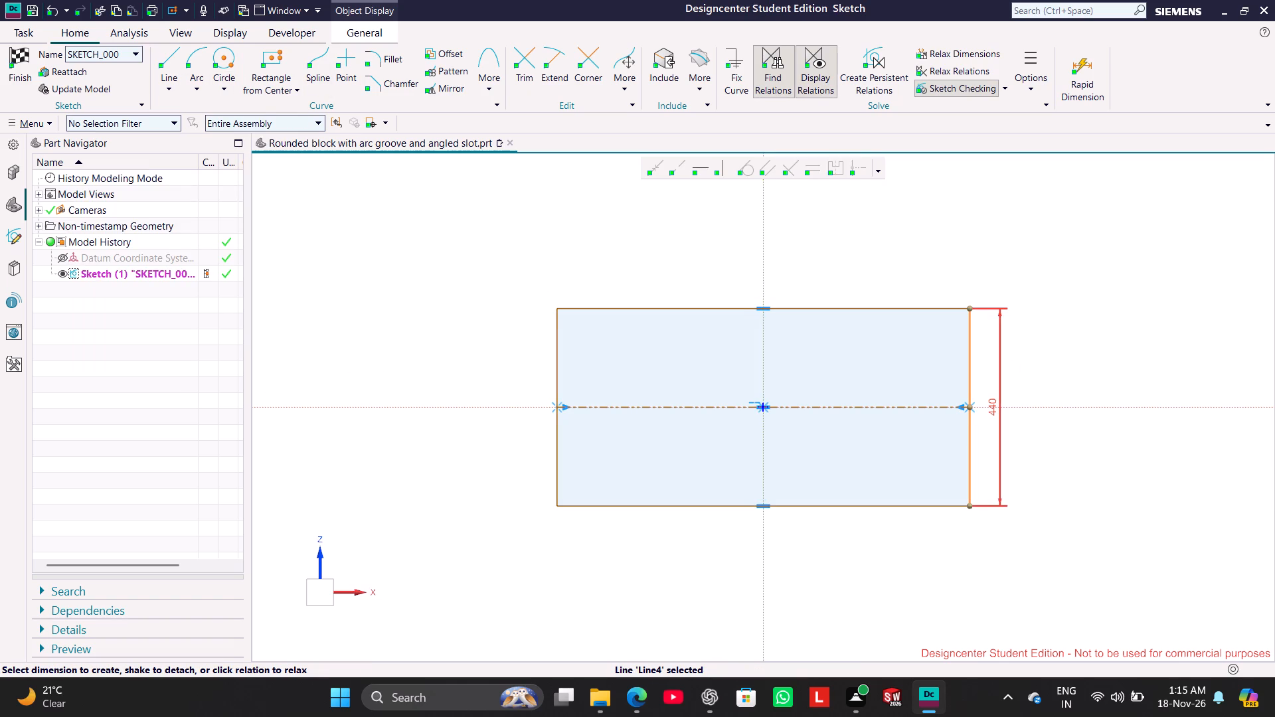
double_click(994, 403)
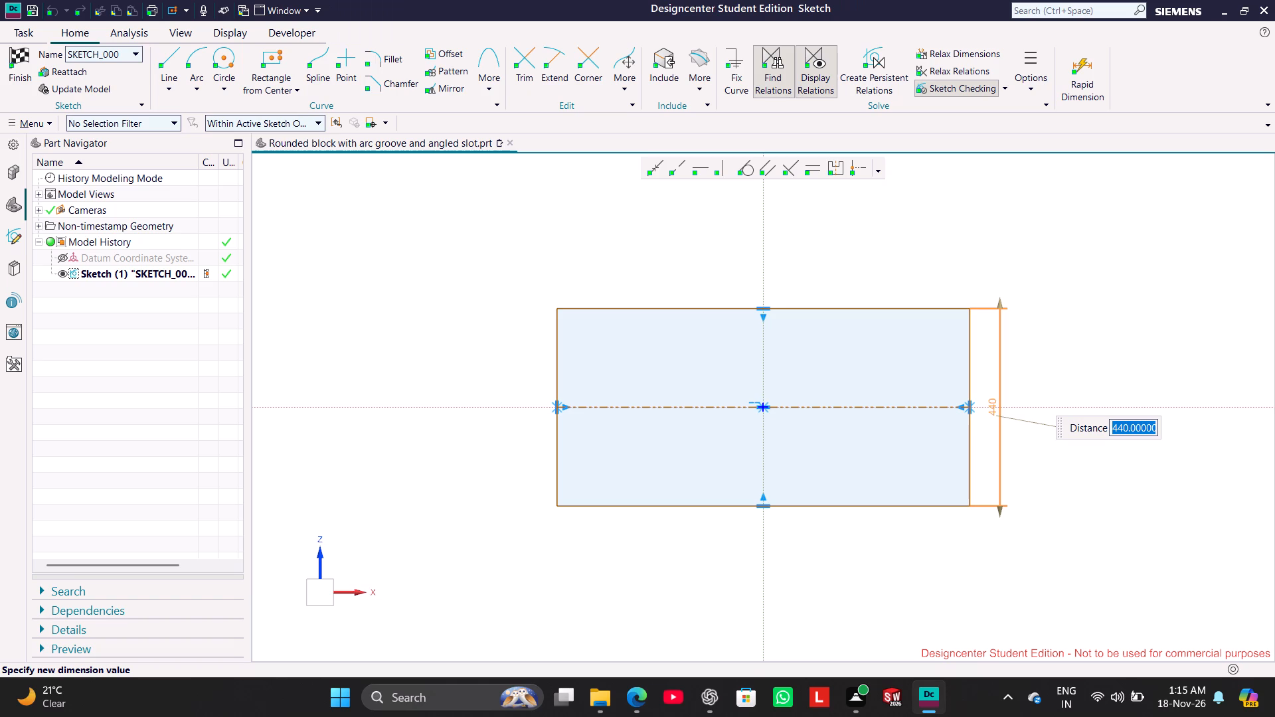
text(51)
key(Return)
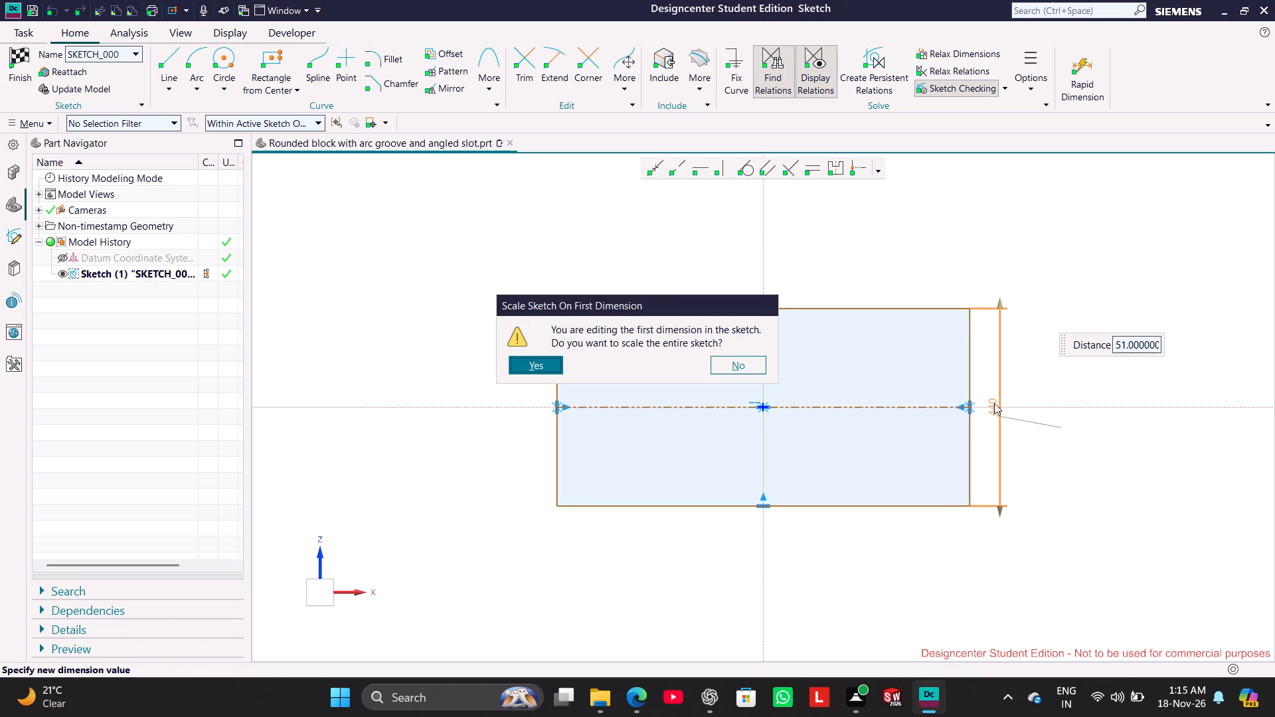
click(533, 368)
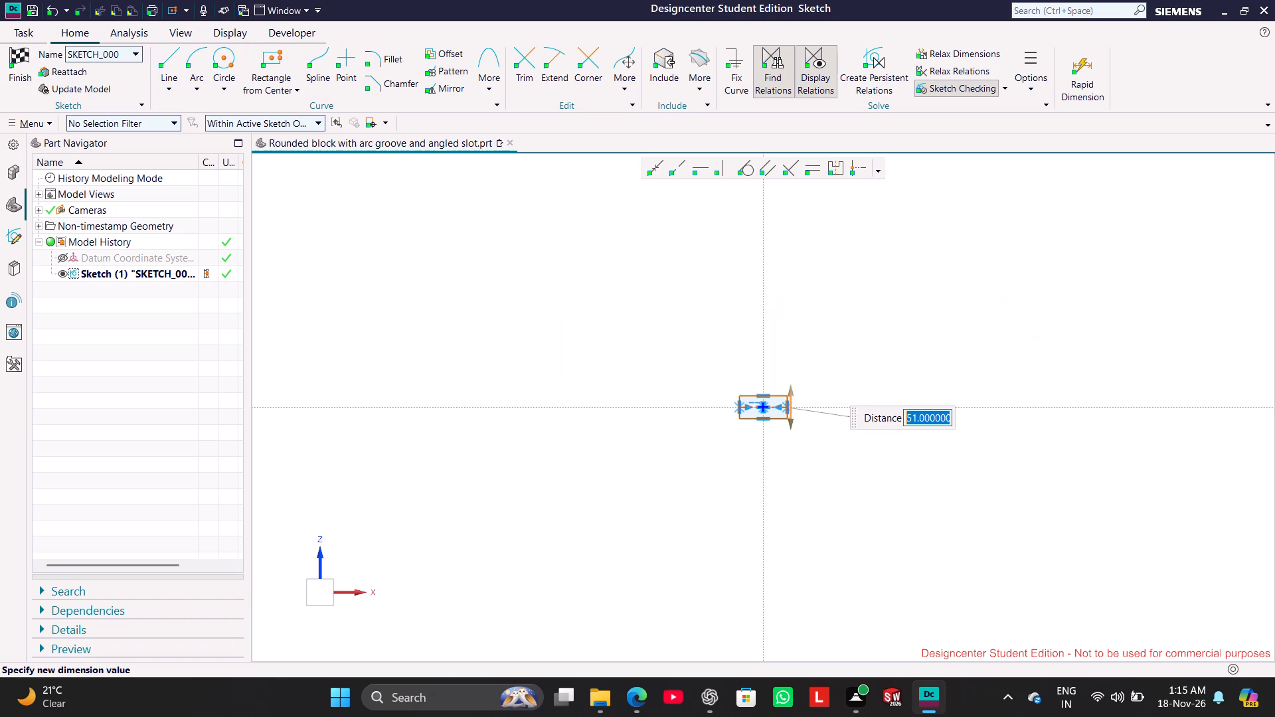
scroll(762, 390, up, 6)
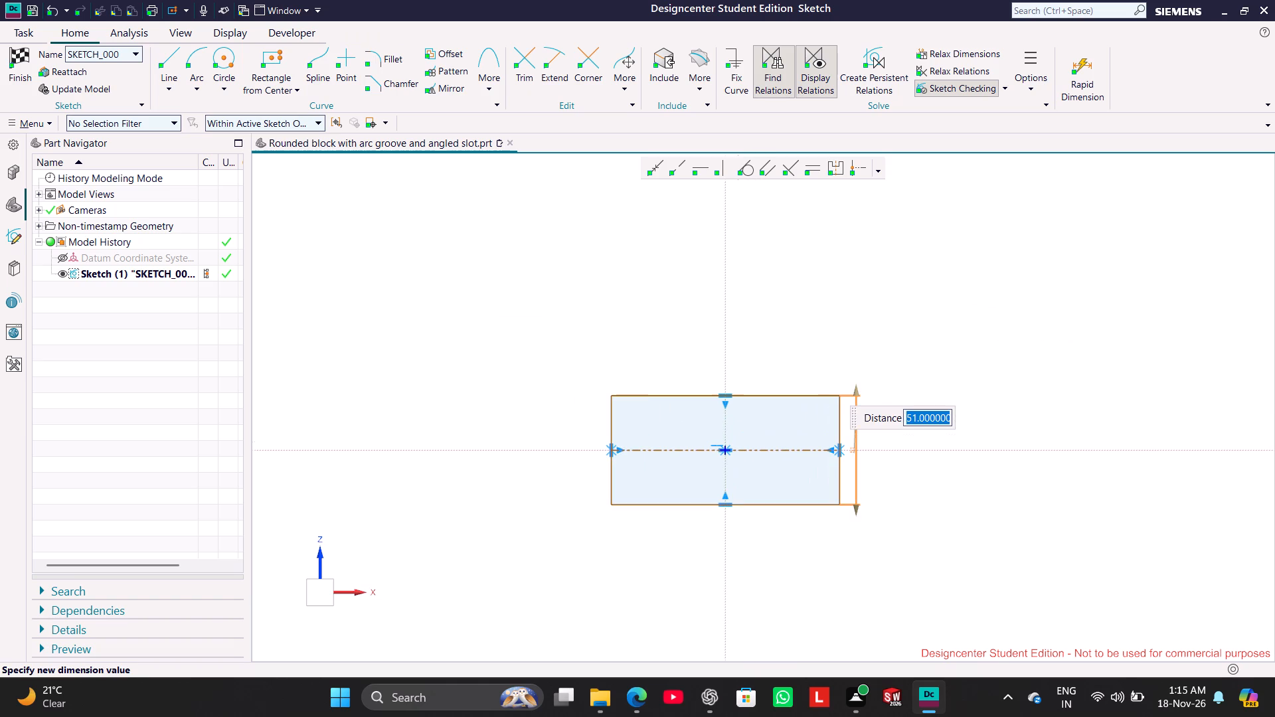
scroll(789, 409, up, 1)
click(782, 503)
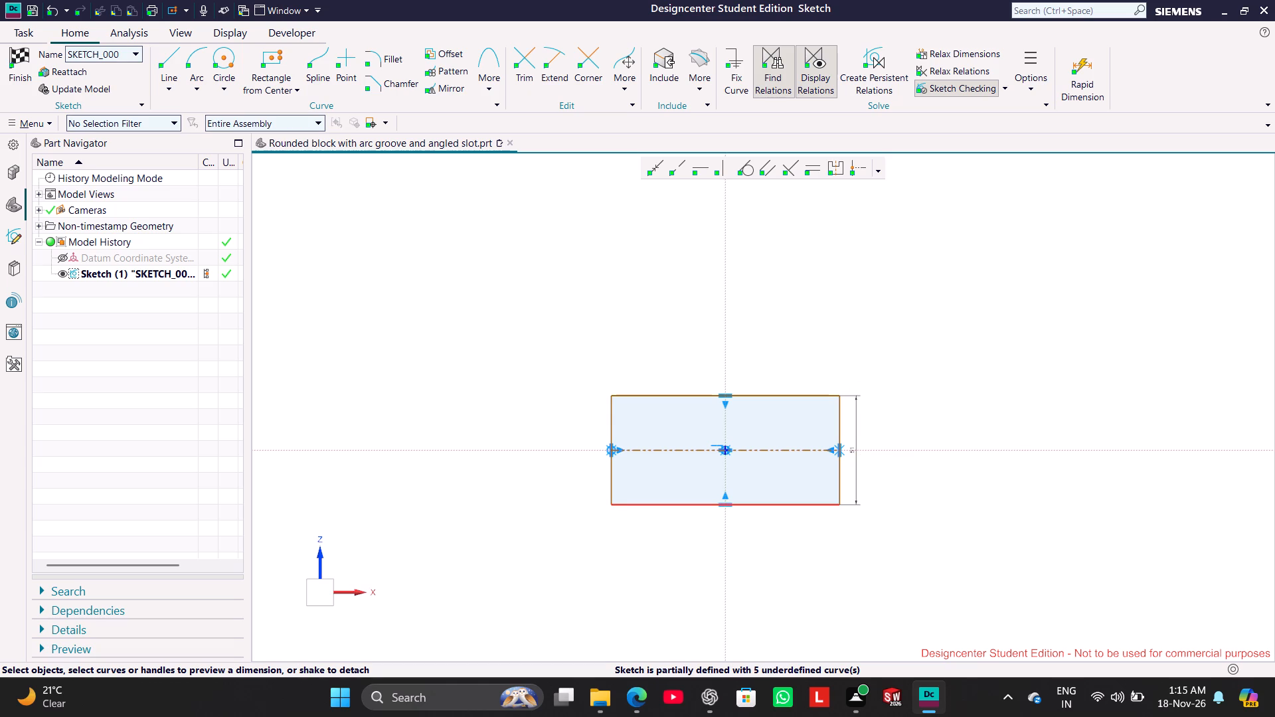
Dimension the rectangle's bottom edge with the dimension placed below the profile, and set the width to 105 mm.
click(780, 506)
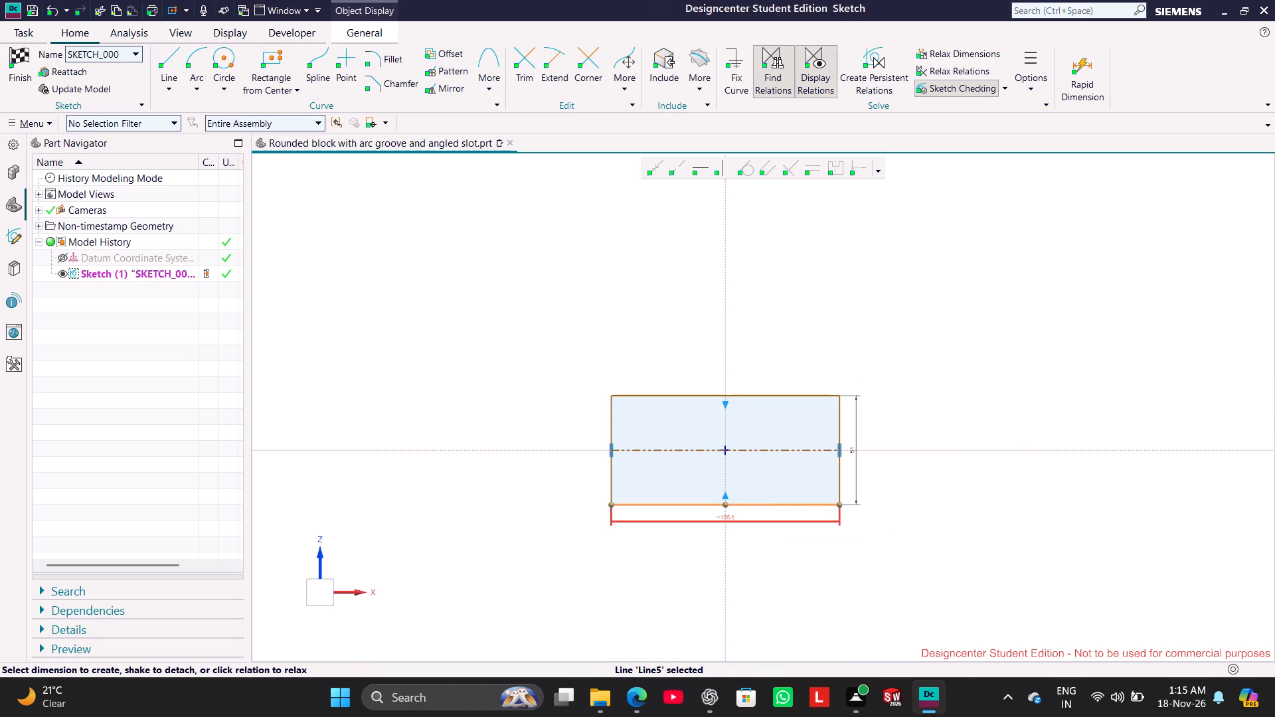
double_click(727, 515)
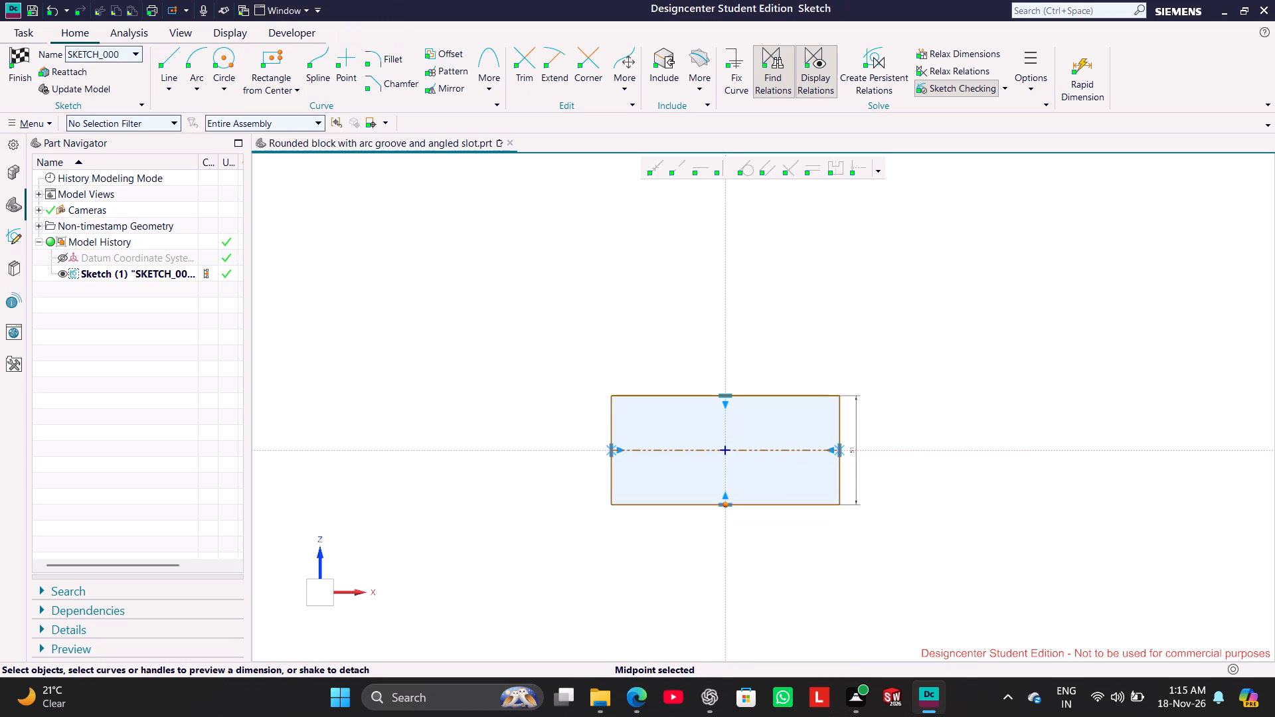
click(767, 533)
click(767, 503)
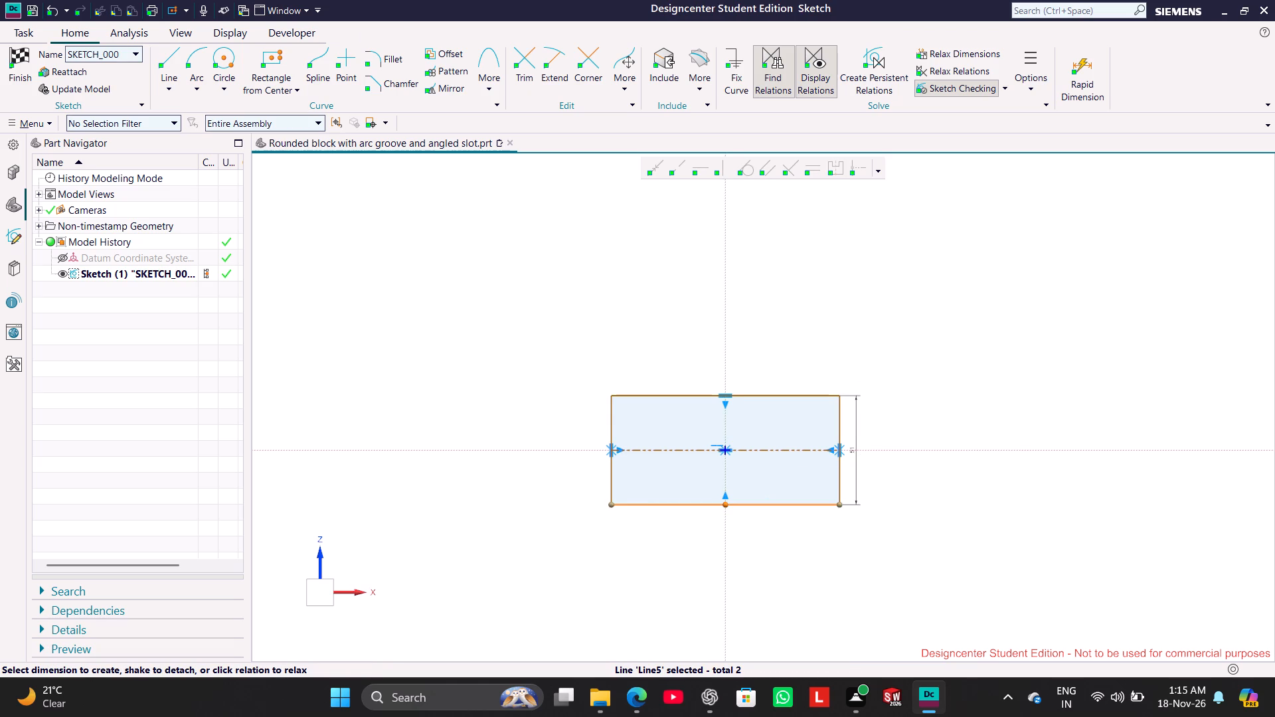
click(784, 542)
scroll(776, 501, up, 3)
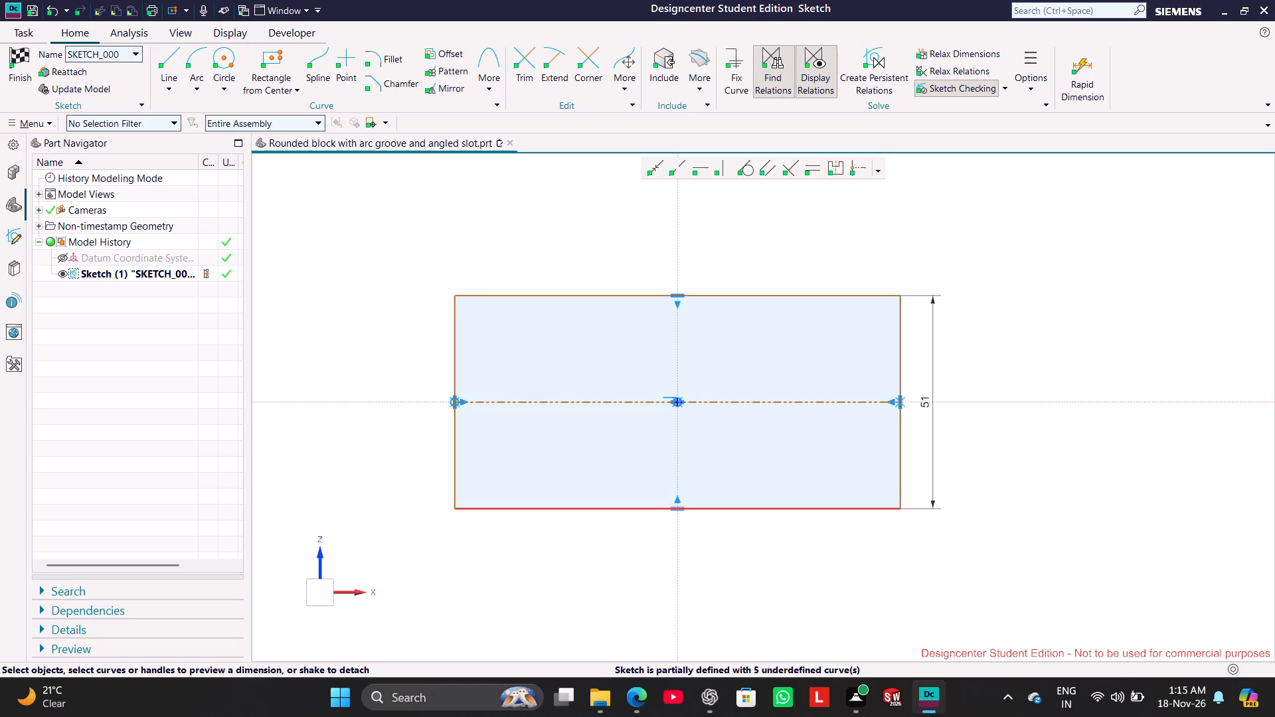
drag(763, 507, 764, 544)
click(745, 511)
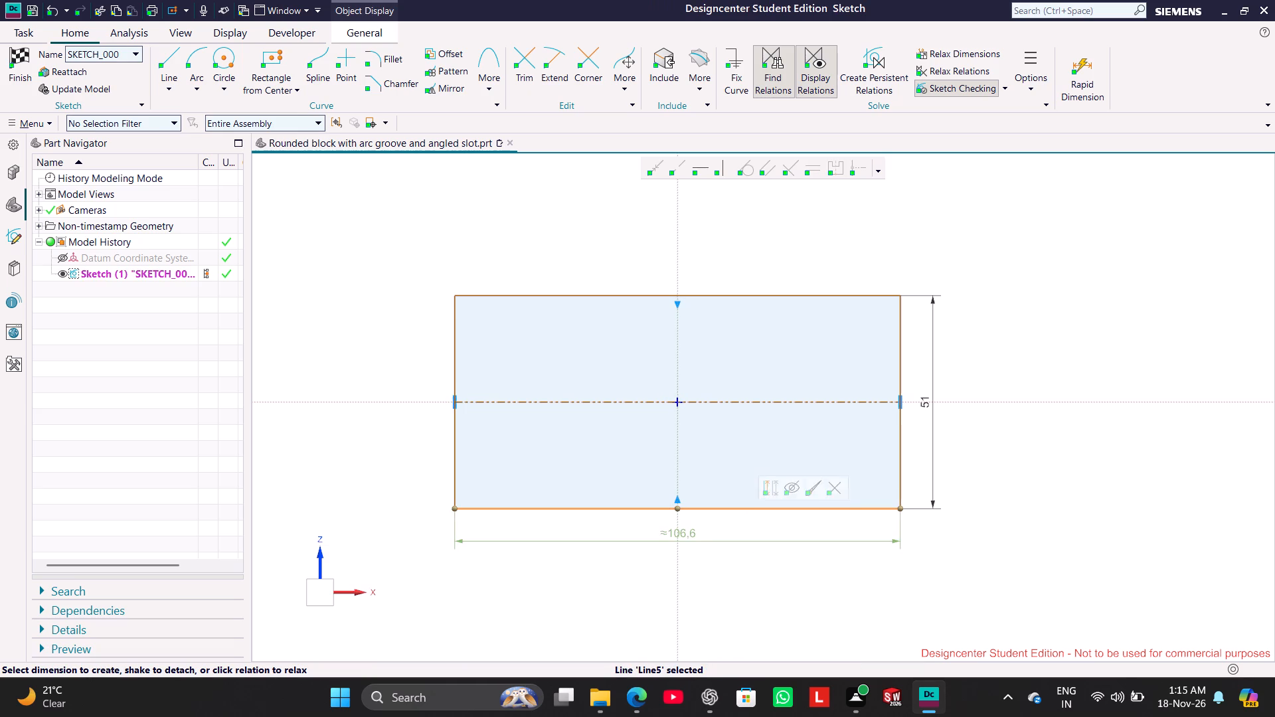
drag(693, 528, 693, 591)
double_click(685, 587)
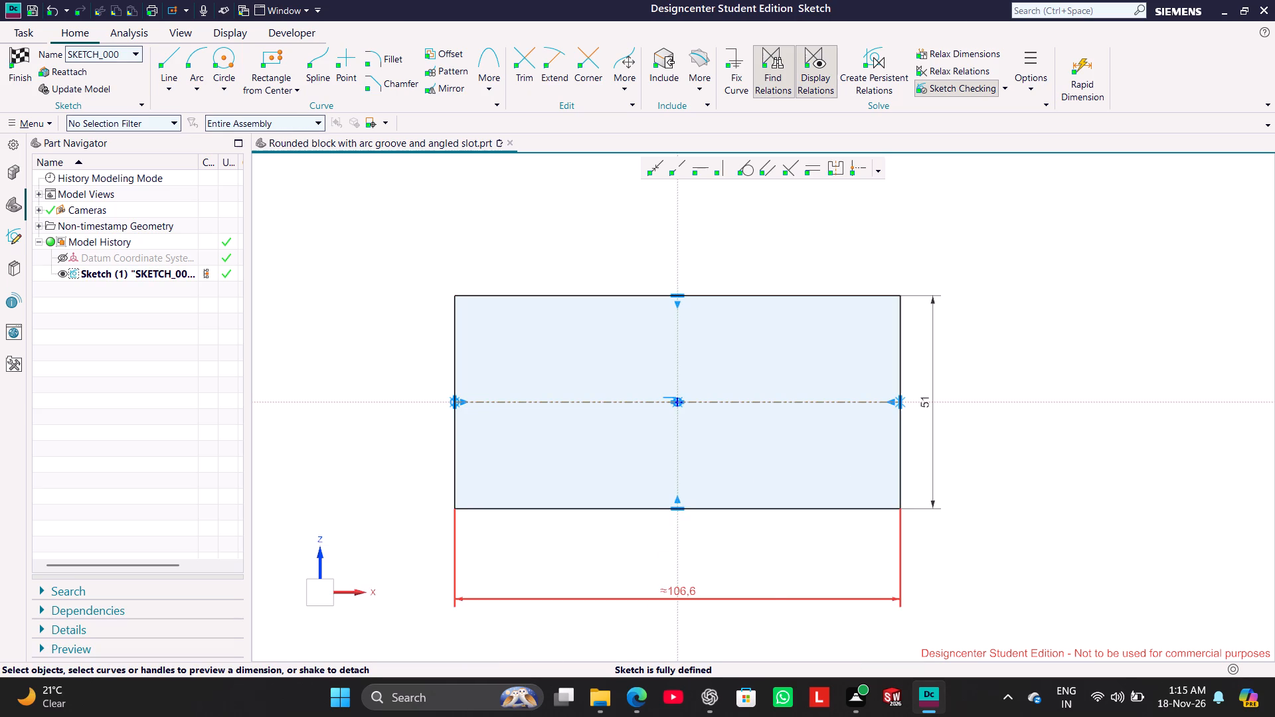
double_click(687, 592)
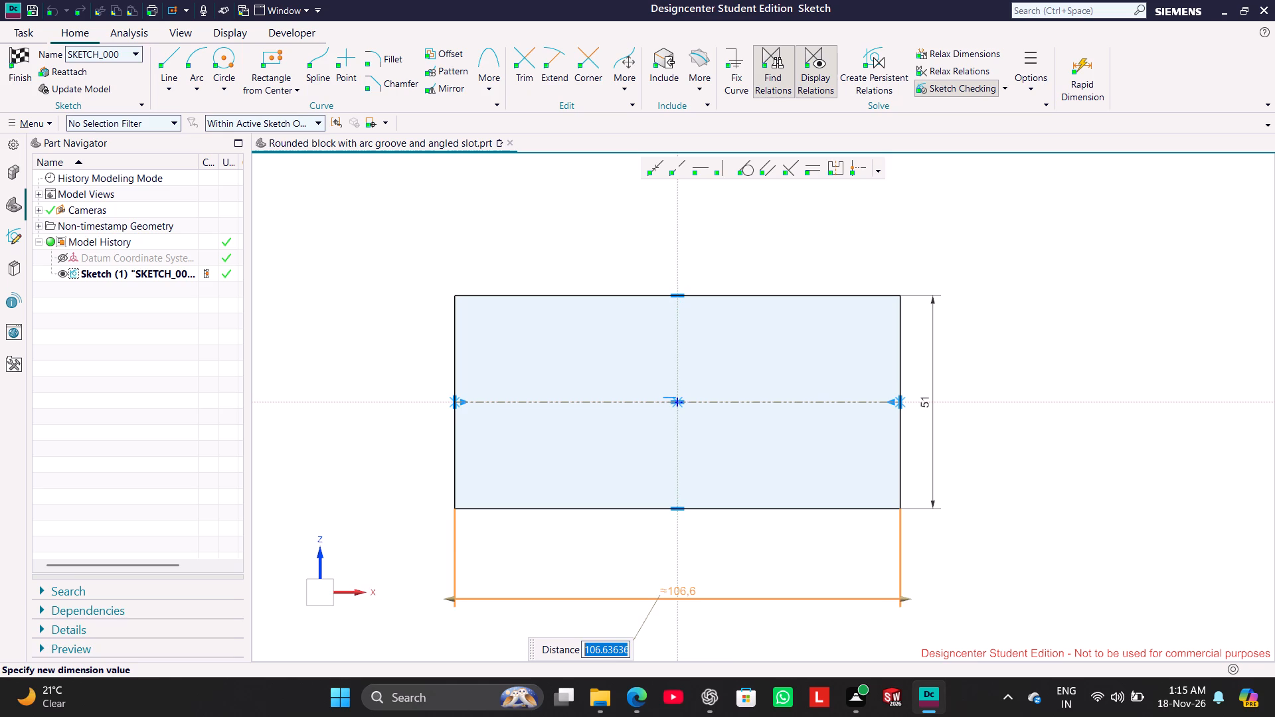
text(105)
key(Return)
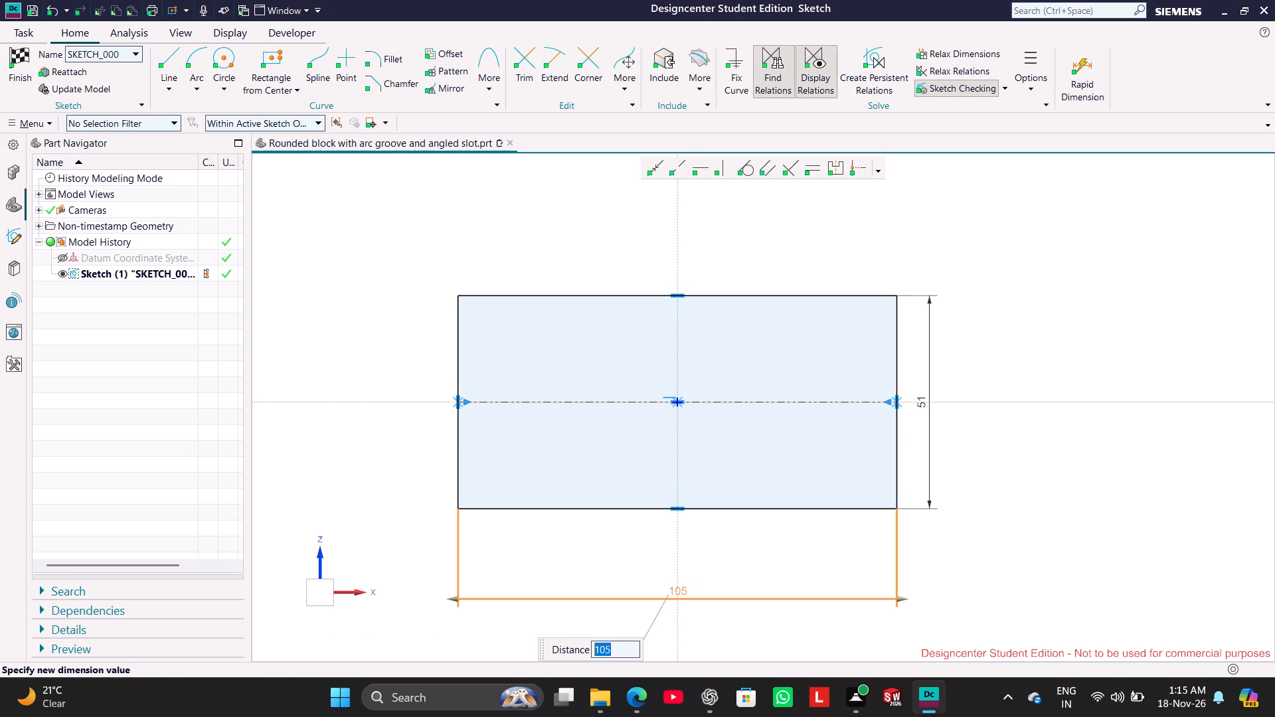
click(1026, 536)
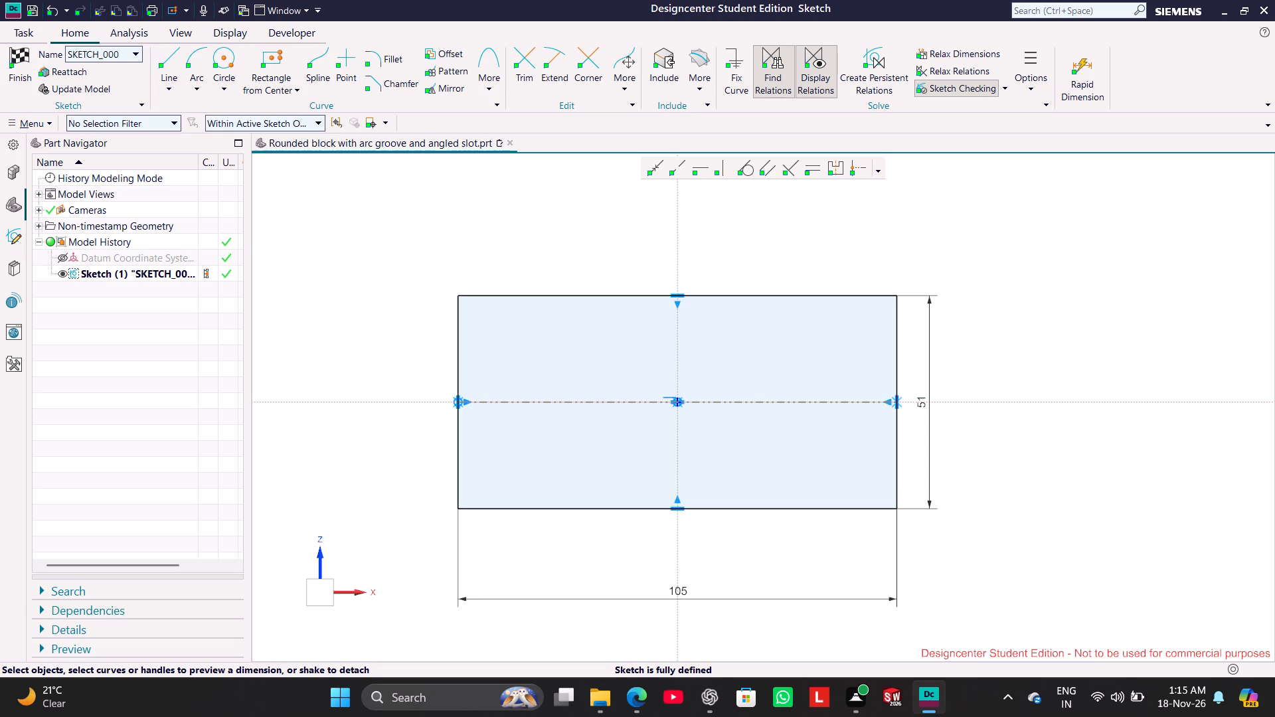
Sketch a circle about 27 mm in diameter centered on the origin inside the rectangle.
click(227, 56)
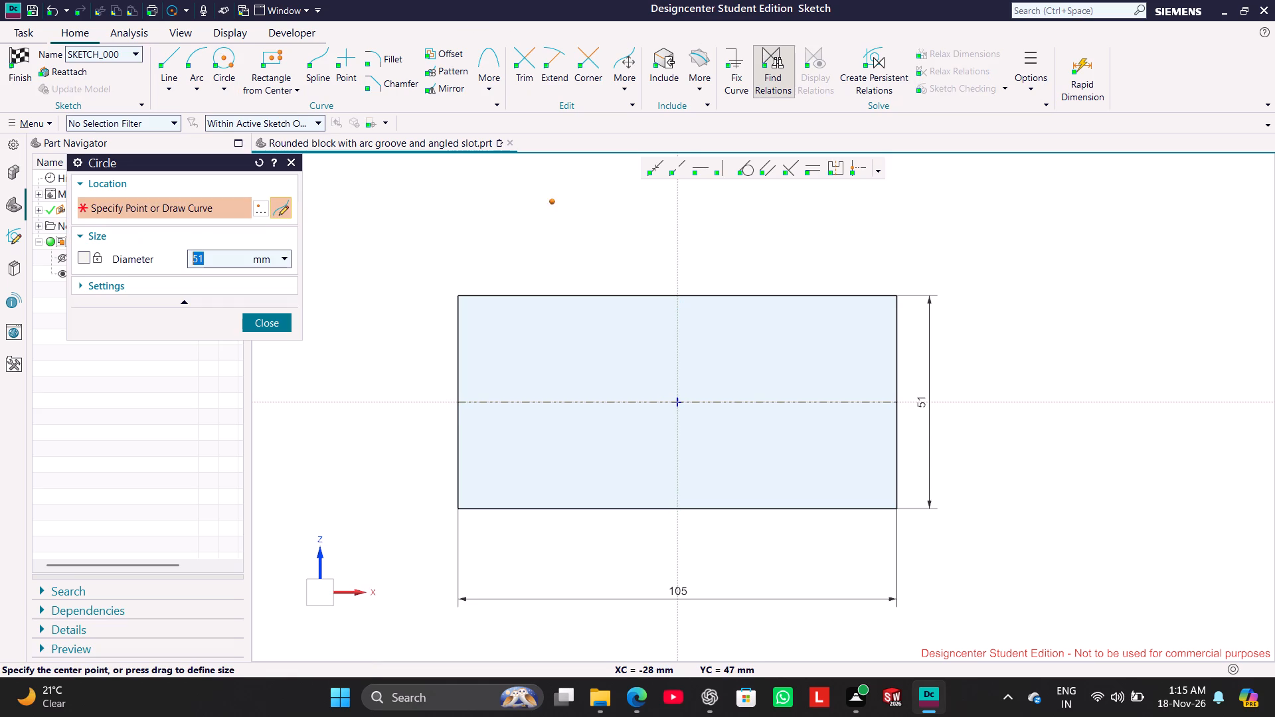
click(680, 404)
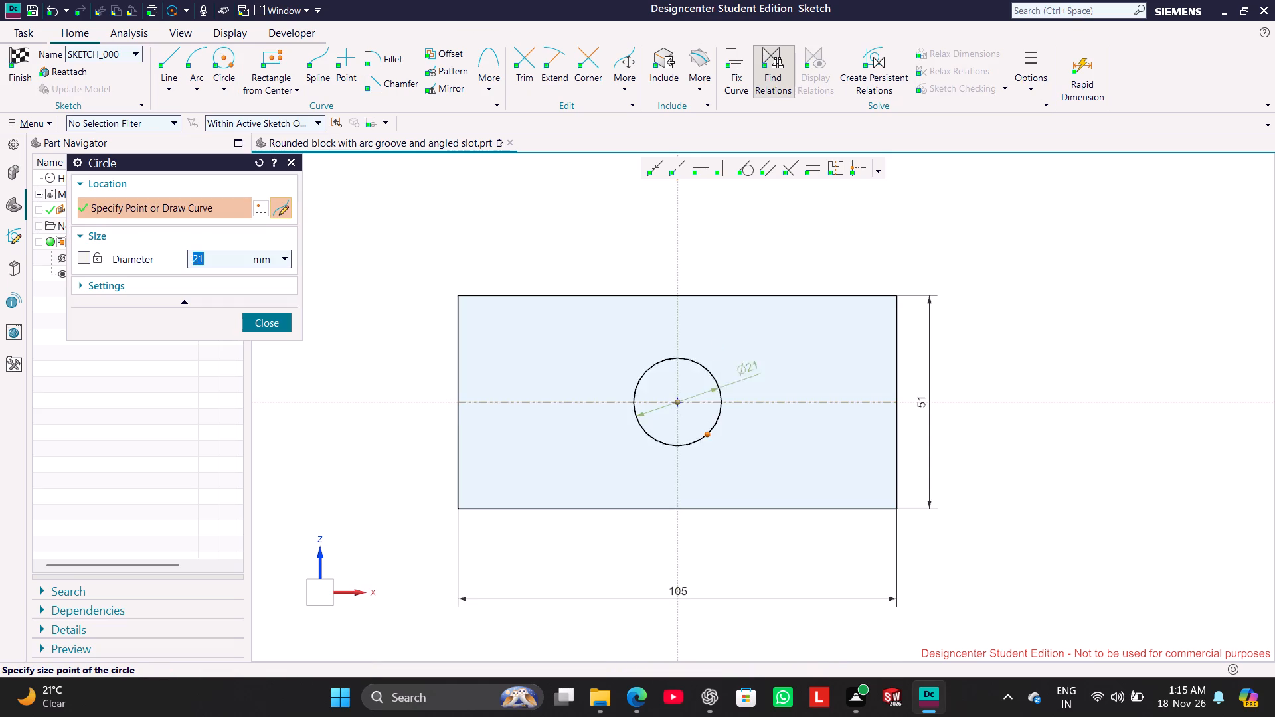
click(717, 442)
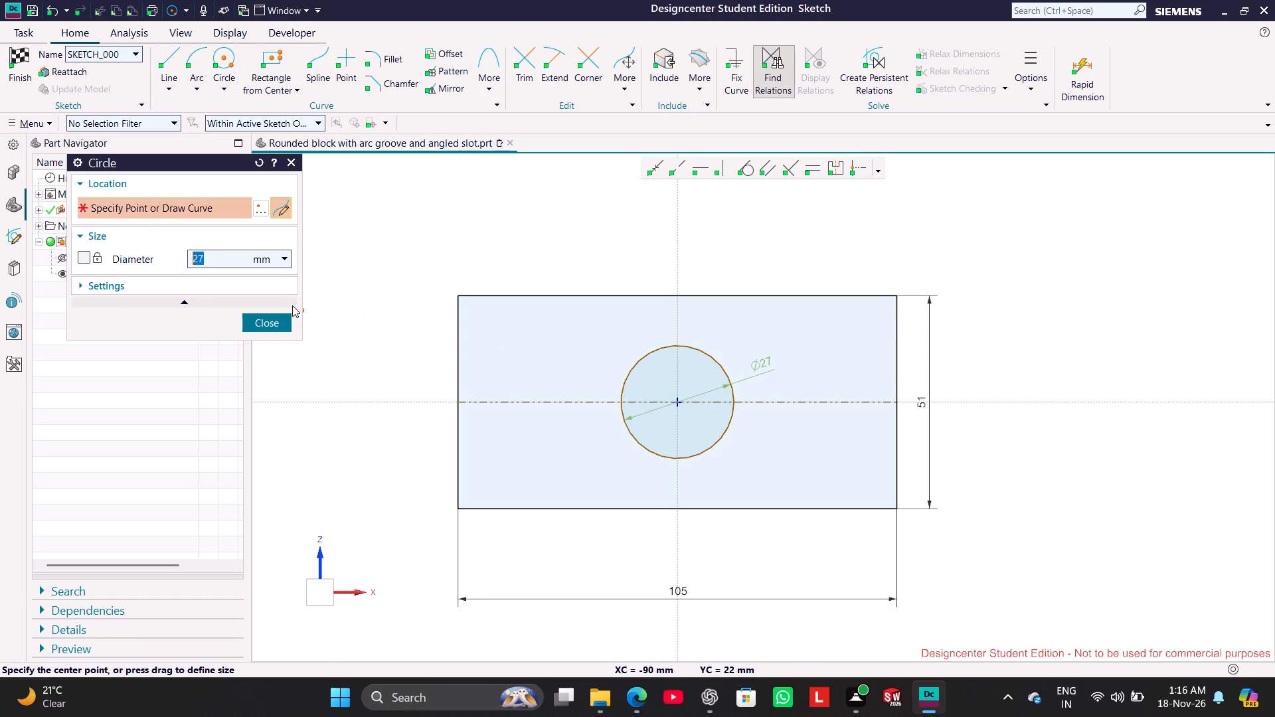
click(280, 318)
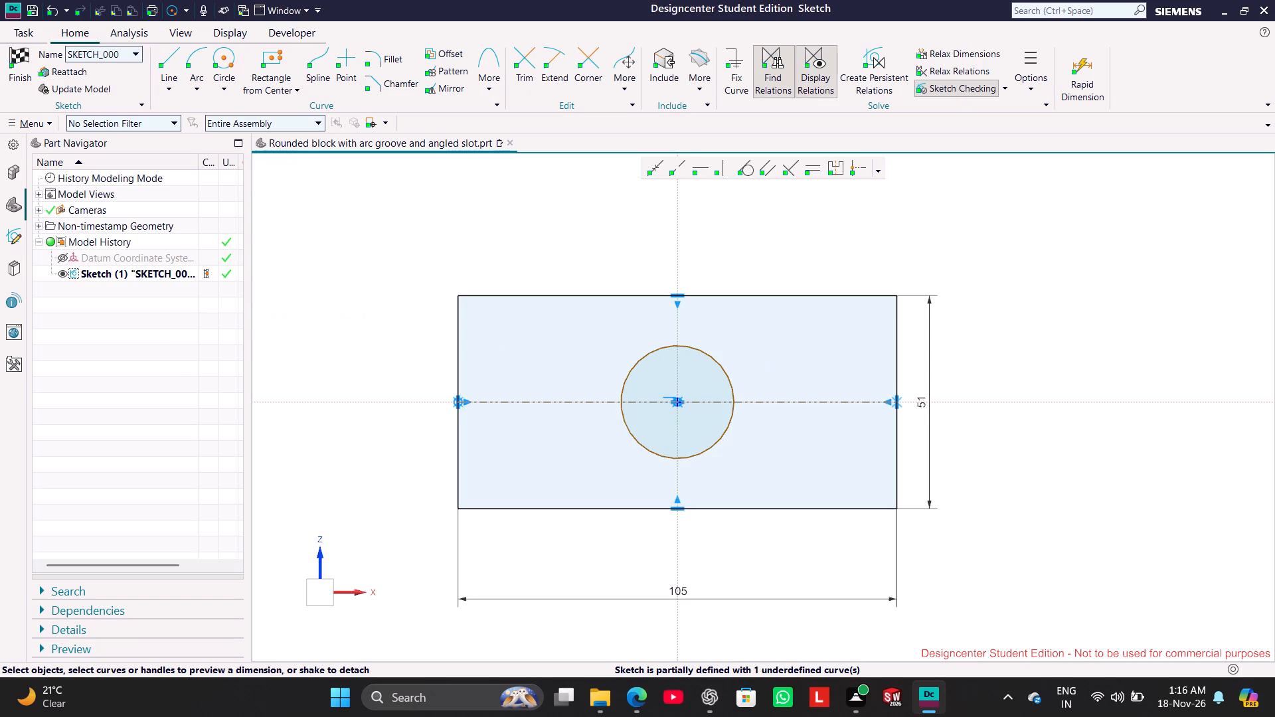
Dimension the central circle and set its diameter to 20 mm.
click(707, 358)
double_click(770, 360)
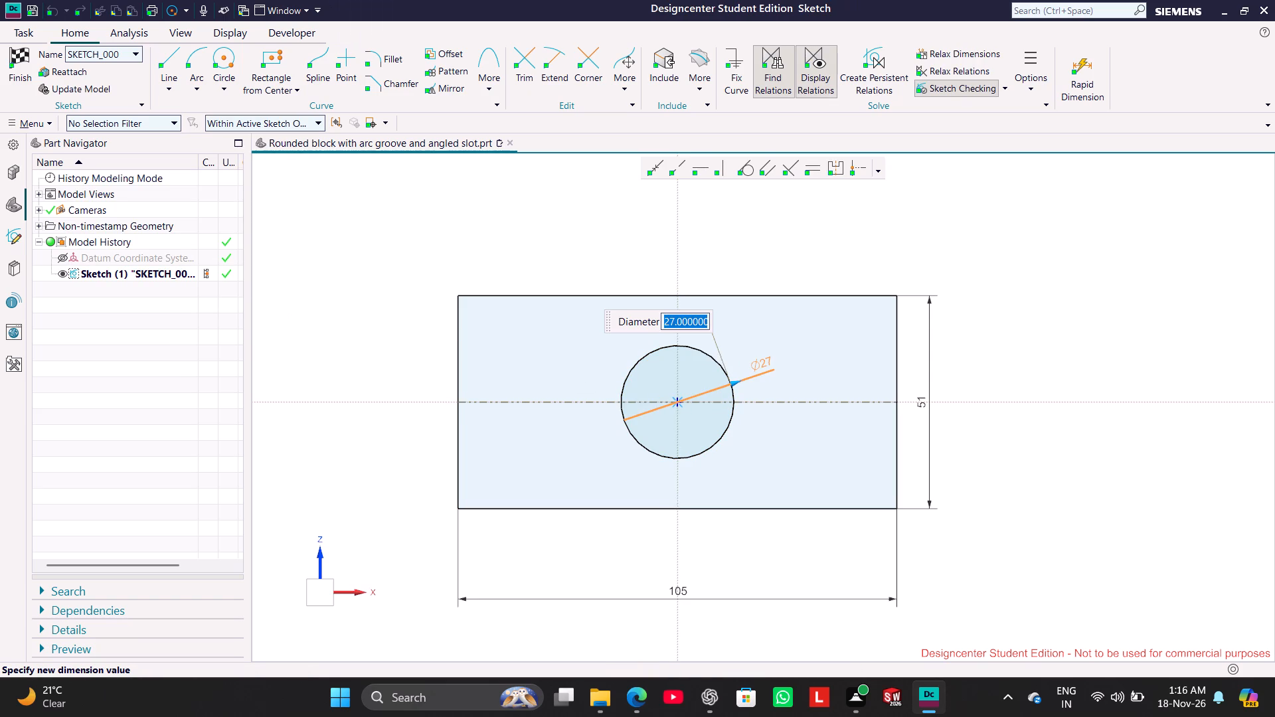
text(20)
key(Return)
click(1062, 341)
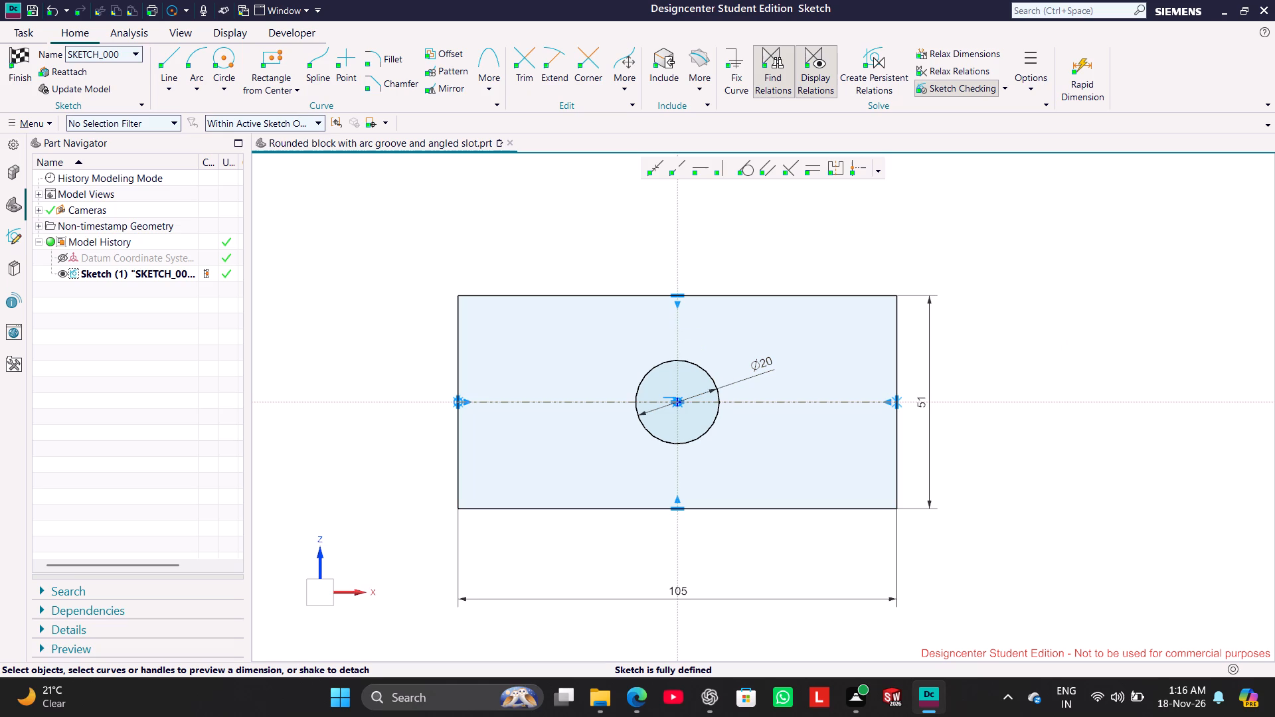
click(983, 238)
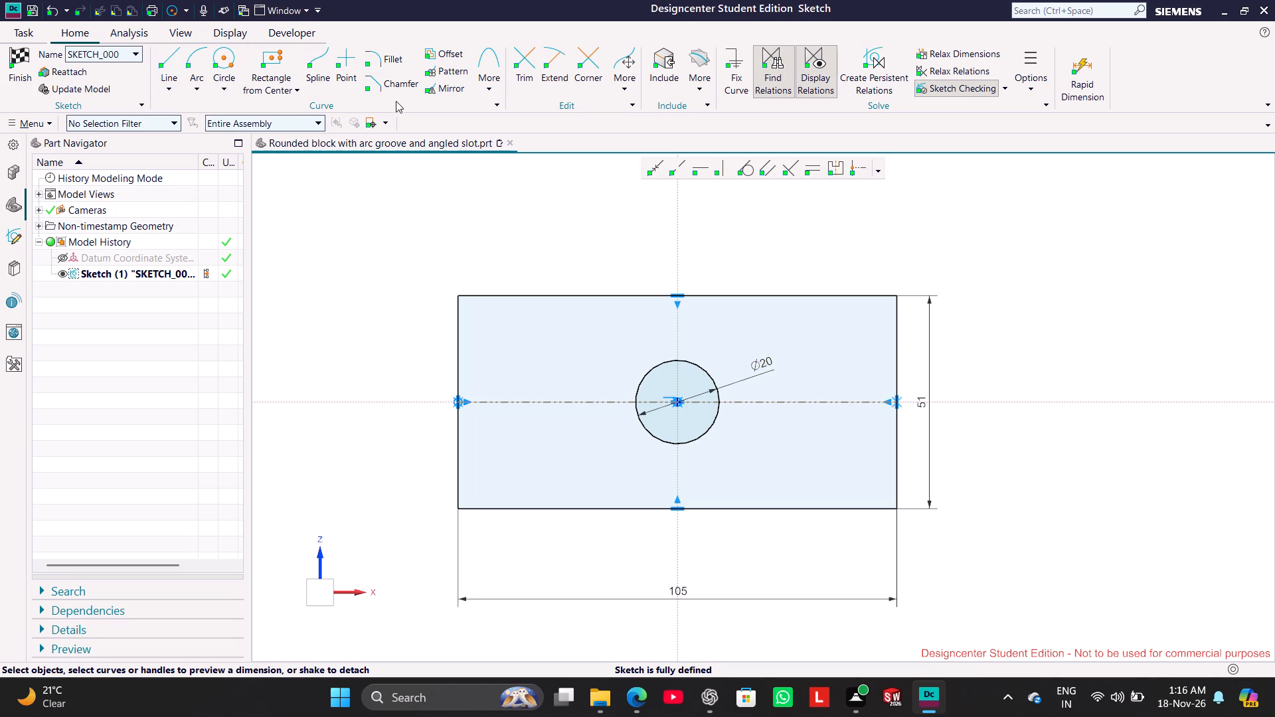
Fillet the rectangle's upper-right and lower-left corners with a 14 mm radius.
click(374, 57)
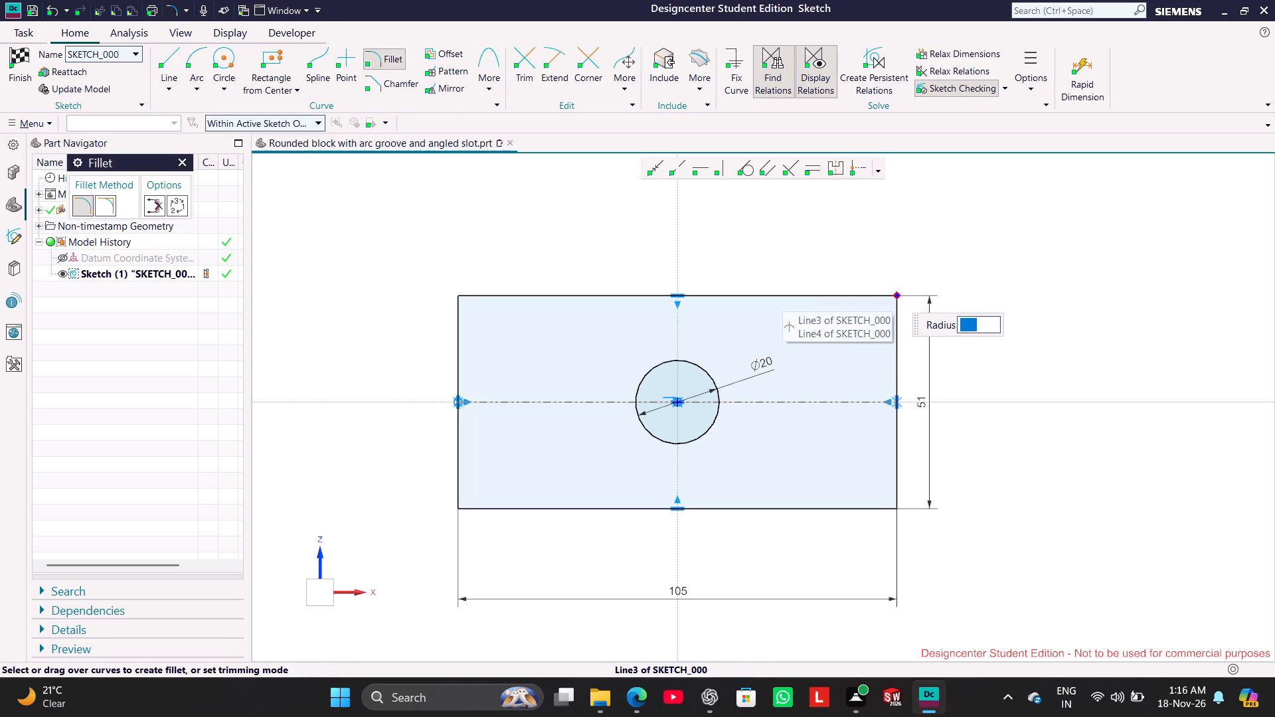
click(896, 297)
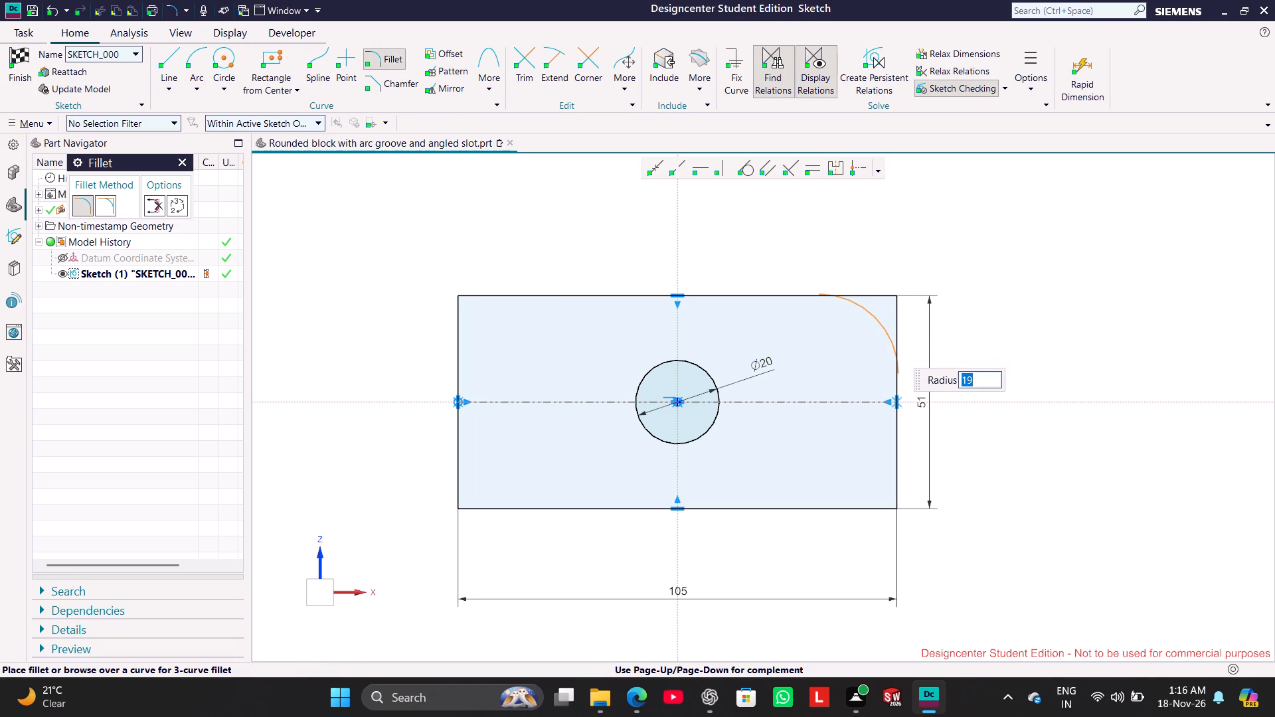
text(14)
key(Return)
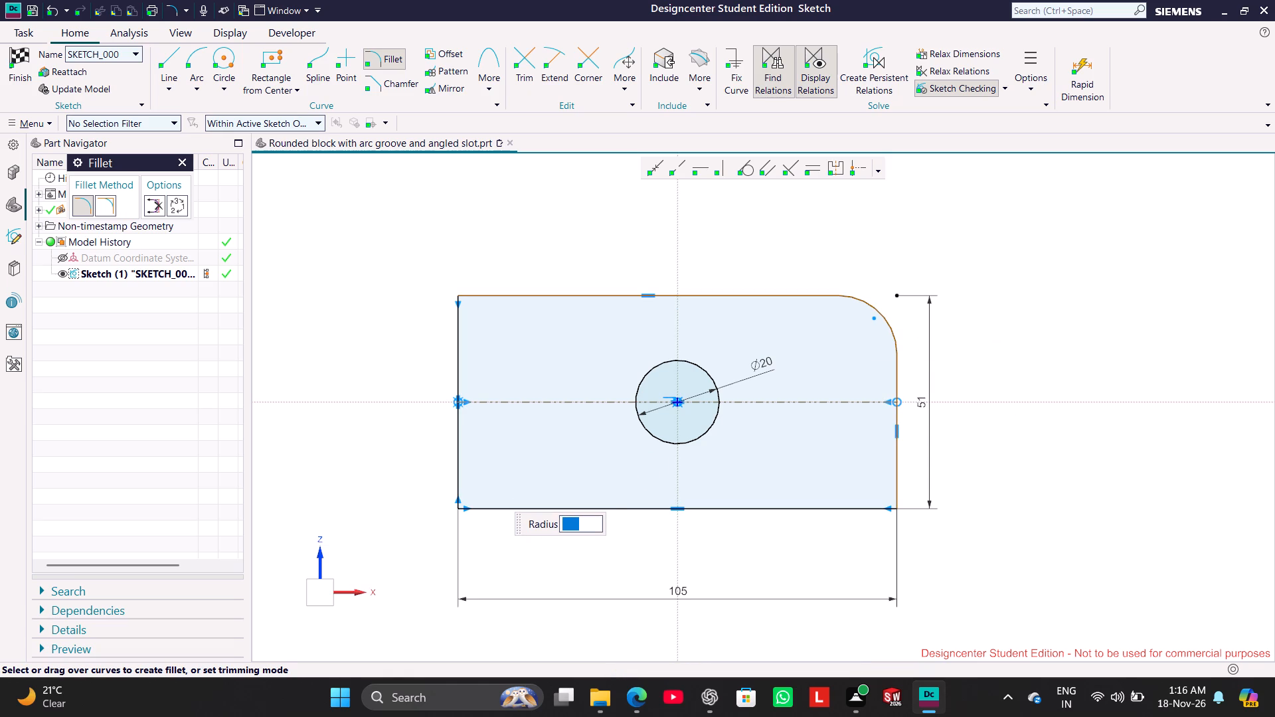
click(459, 505)
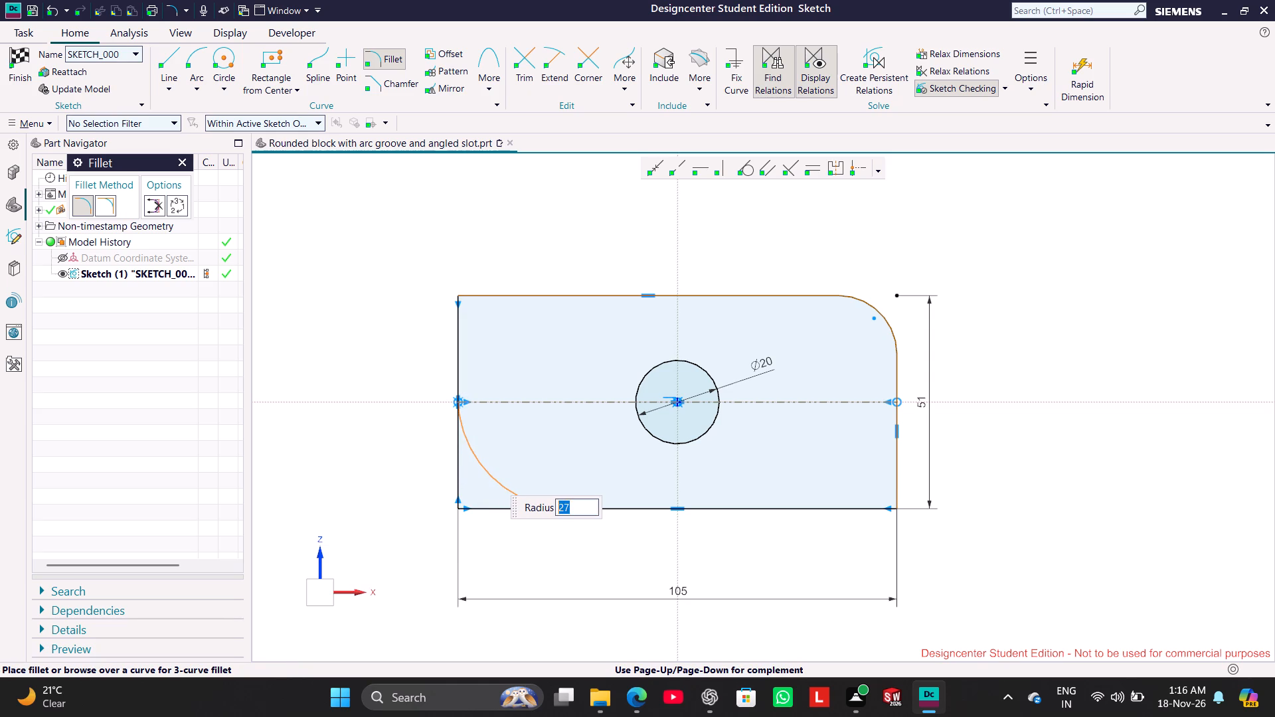
text(14)
key(Return)
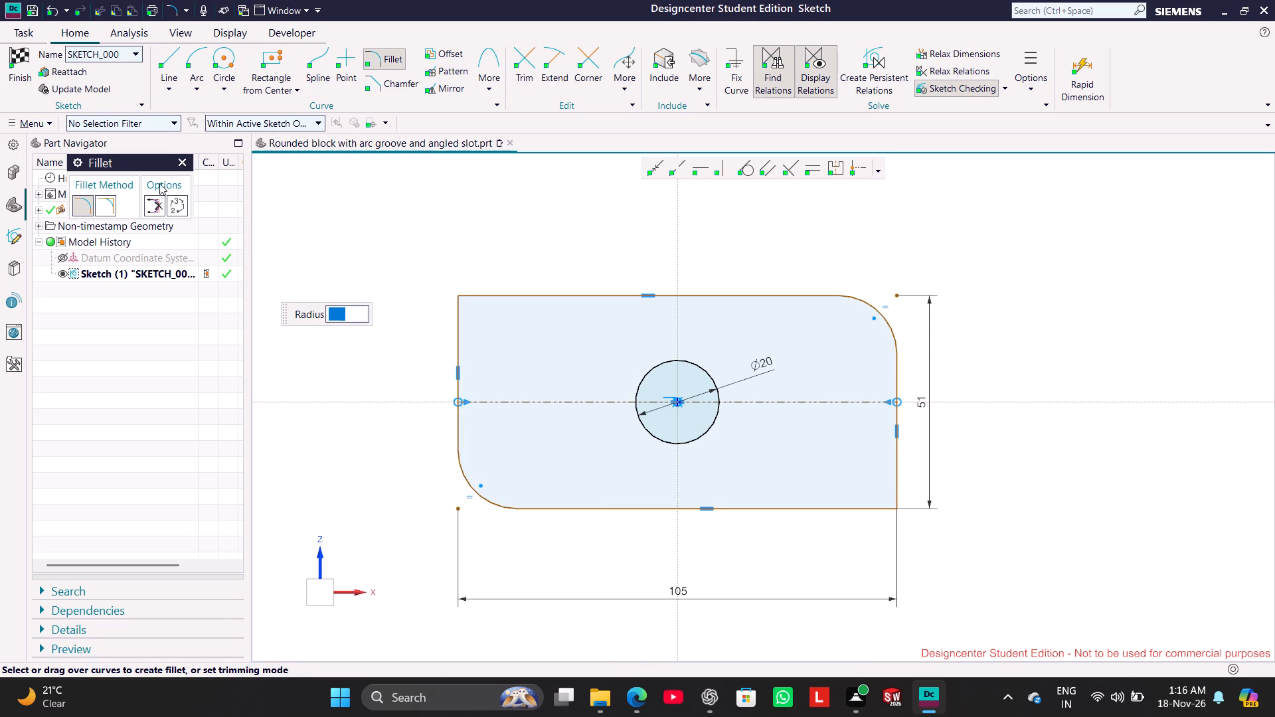
Dimension the radius of the upper-right corner fillet and place the dimension outside the corner.
click(175, 164)
click(861, 301)
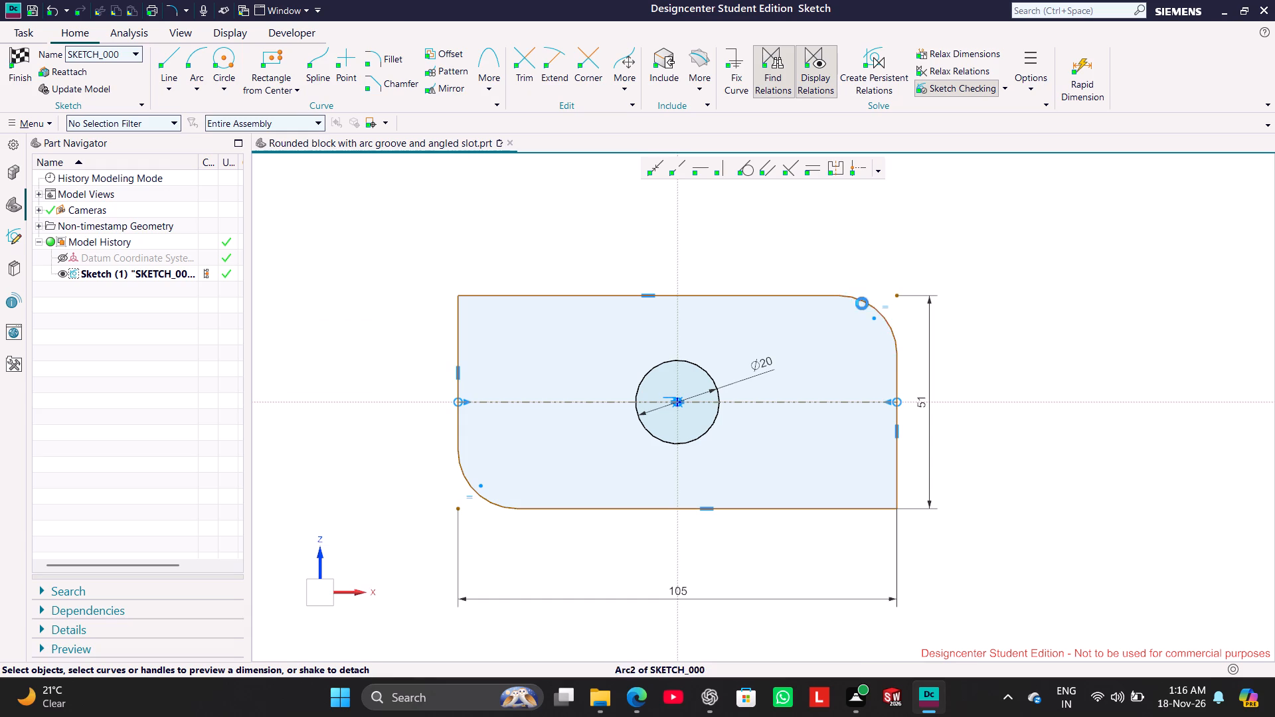
click(850, 231)
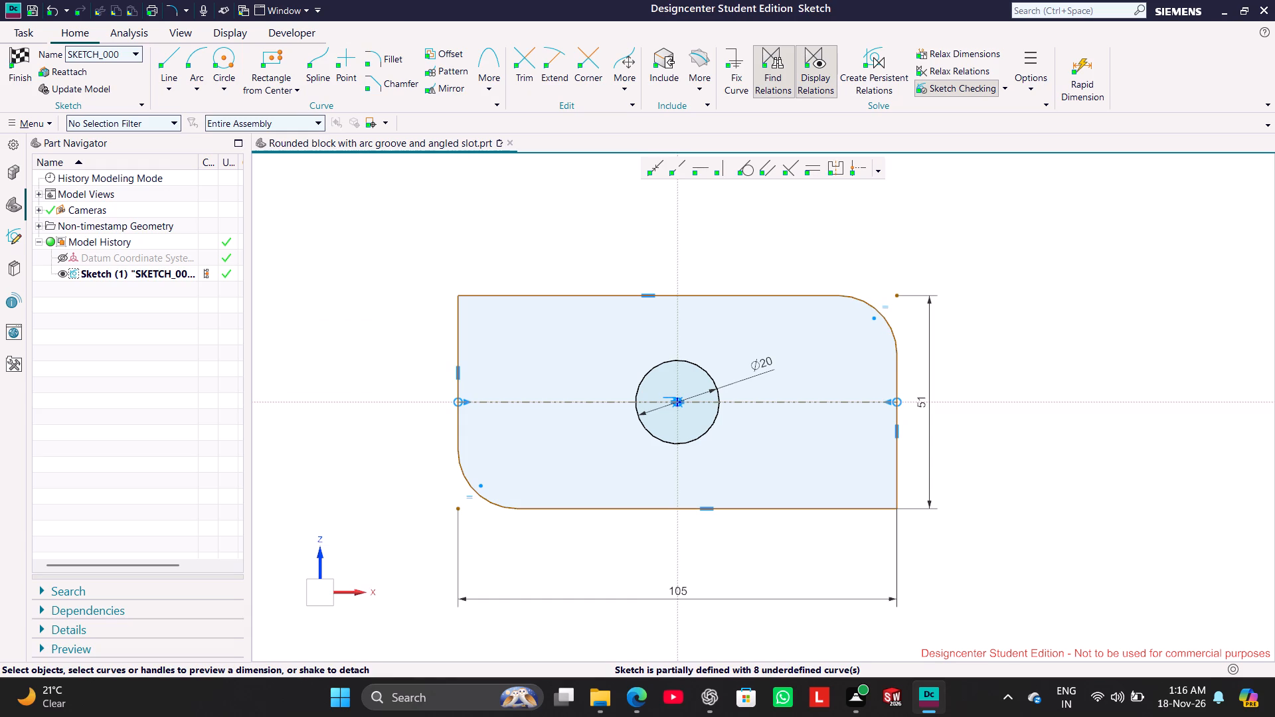
click(873, 306)
click(889, 281)
click(779, 232)
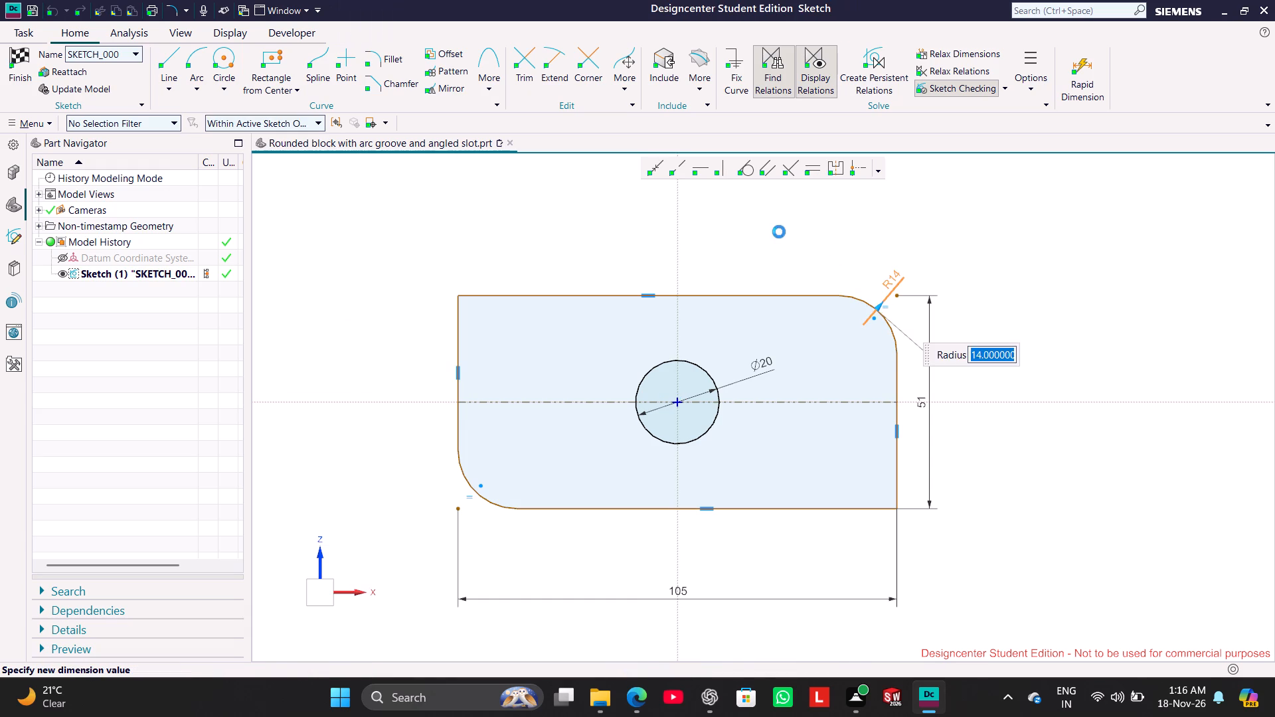
click(1027, 289)
click(895, 270)
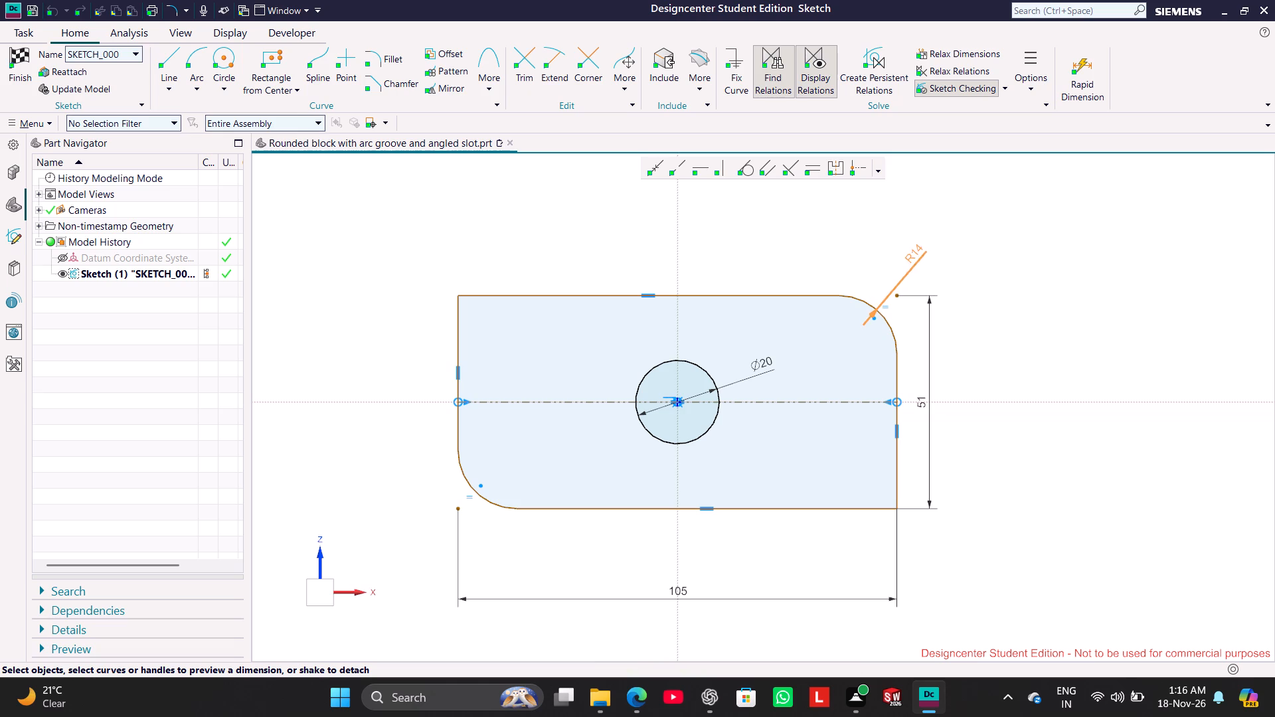
click(1009, 338)
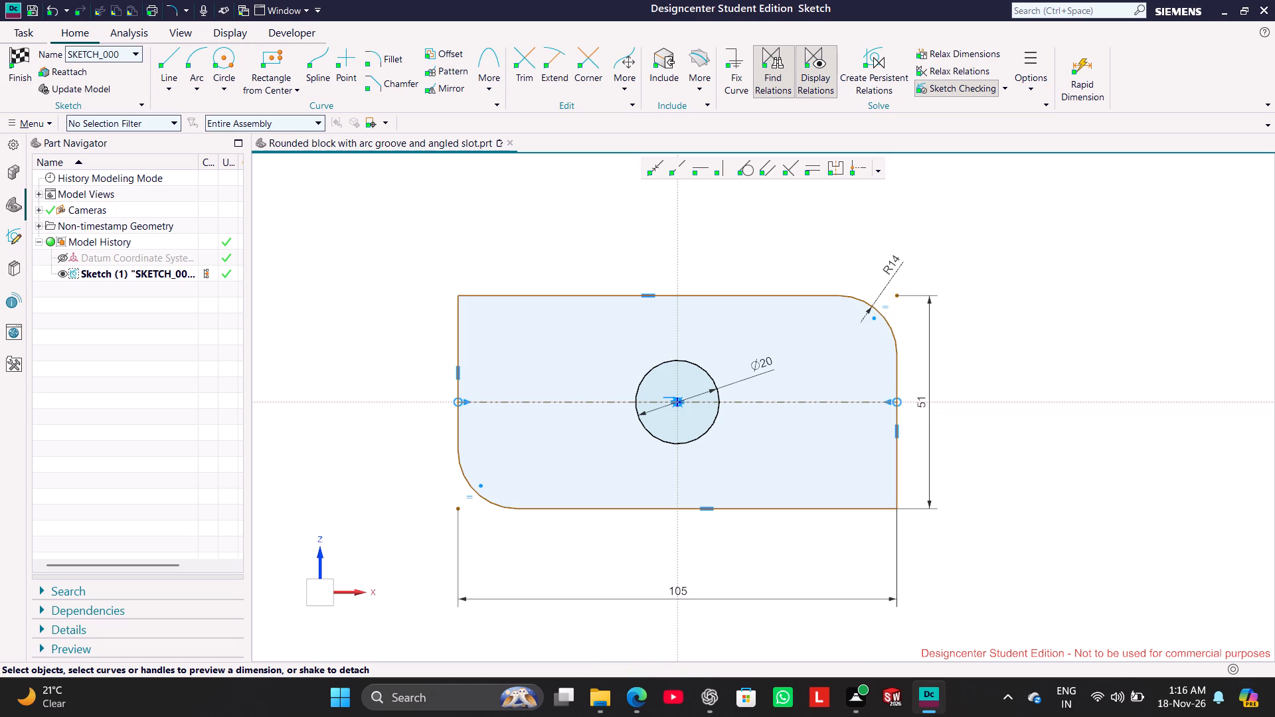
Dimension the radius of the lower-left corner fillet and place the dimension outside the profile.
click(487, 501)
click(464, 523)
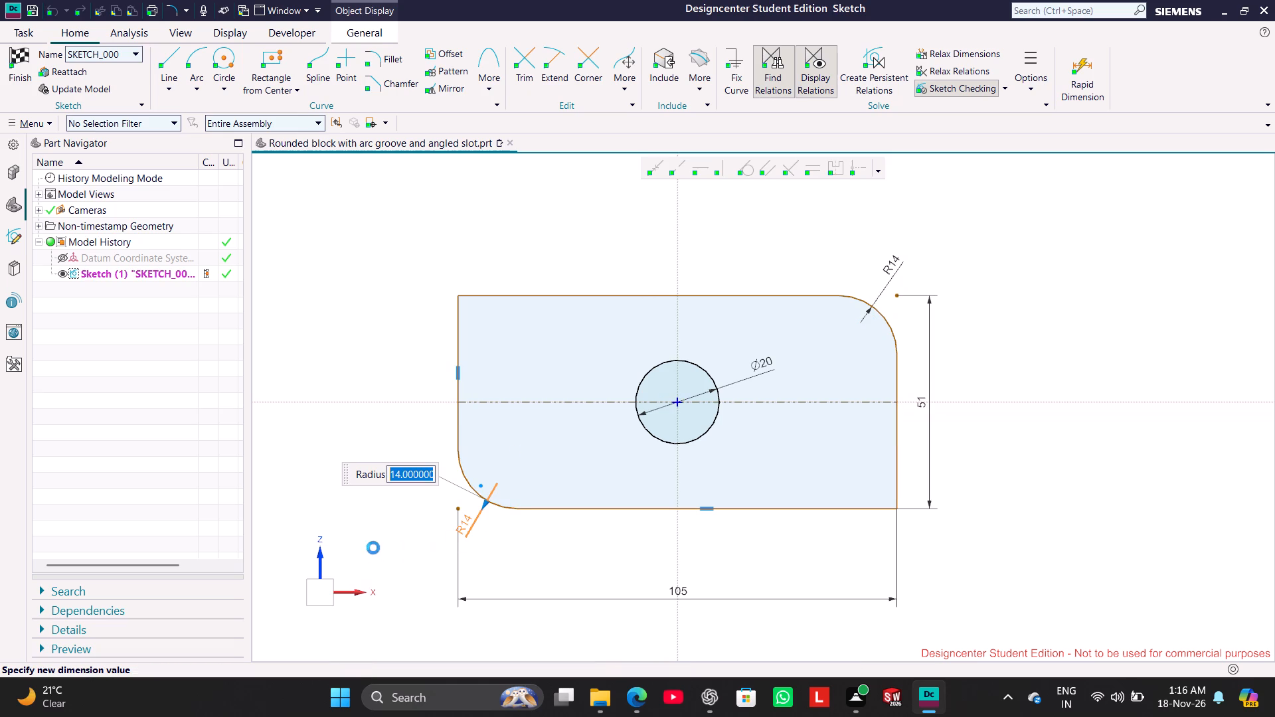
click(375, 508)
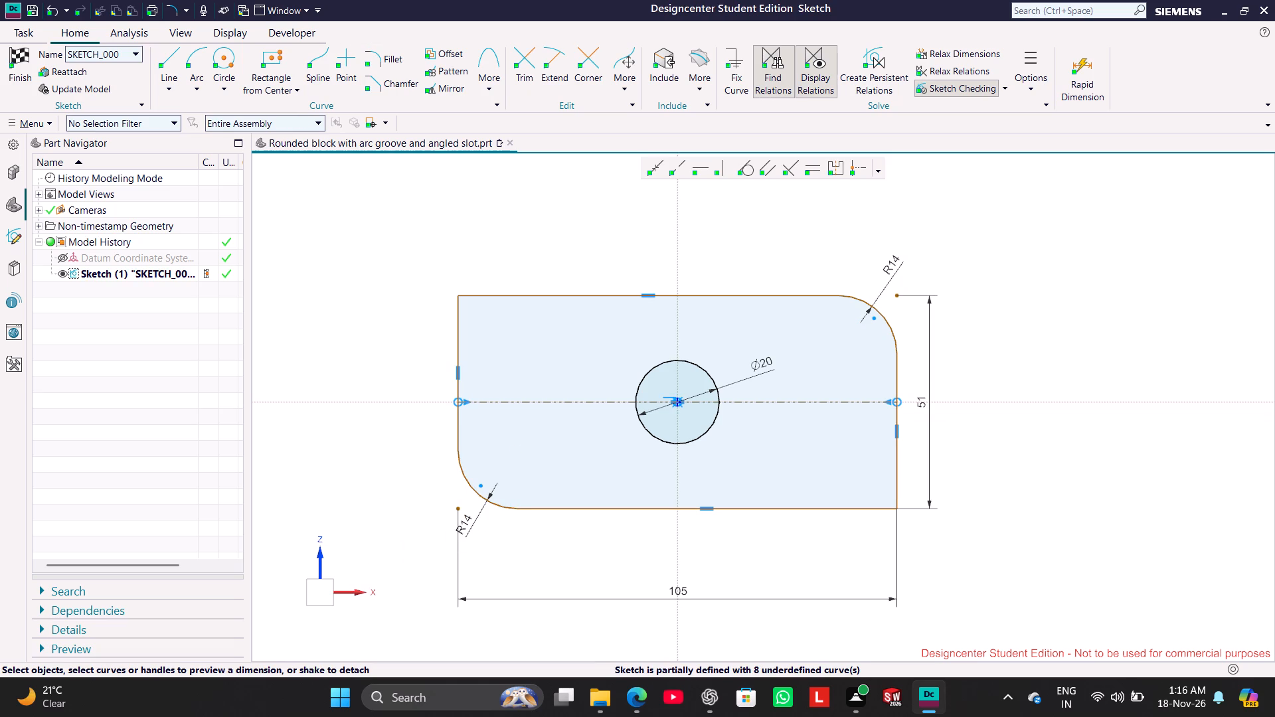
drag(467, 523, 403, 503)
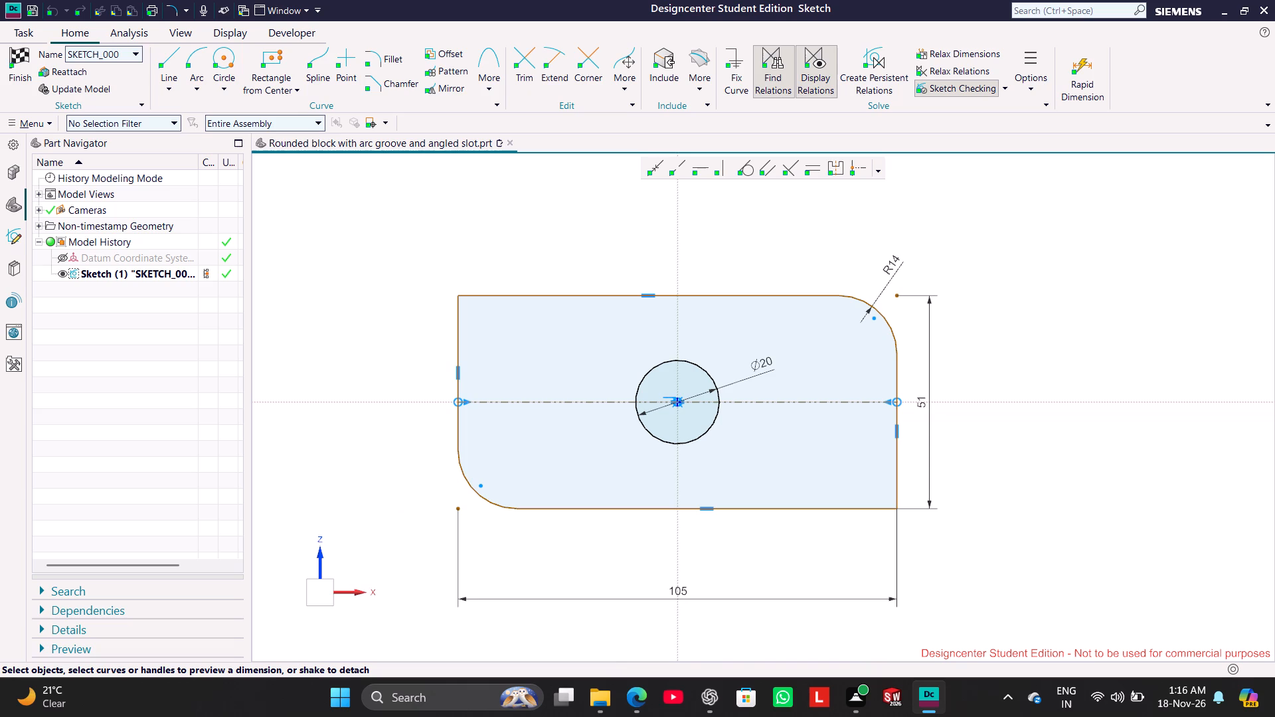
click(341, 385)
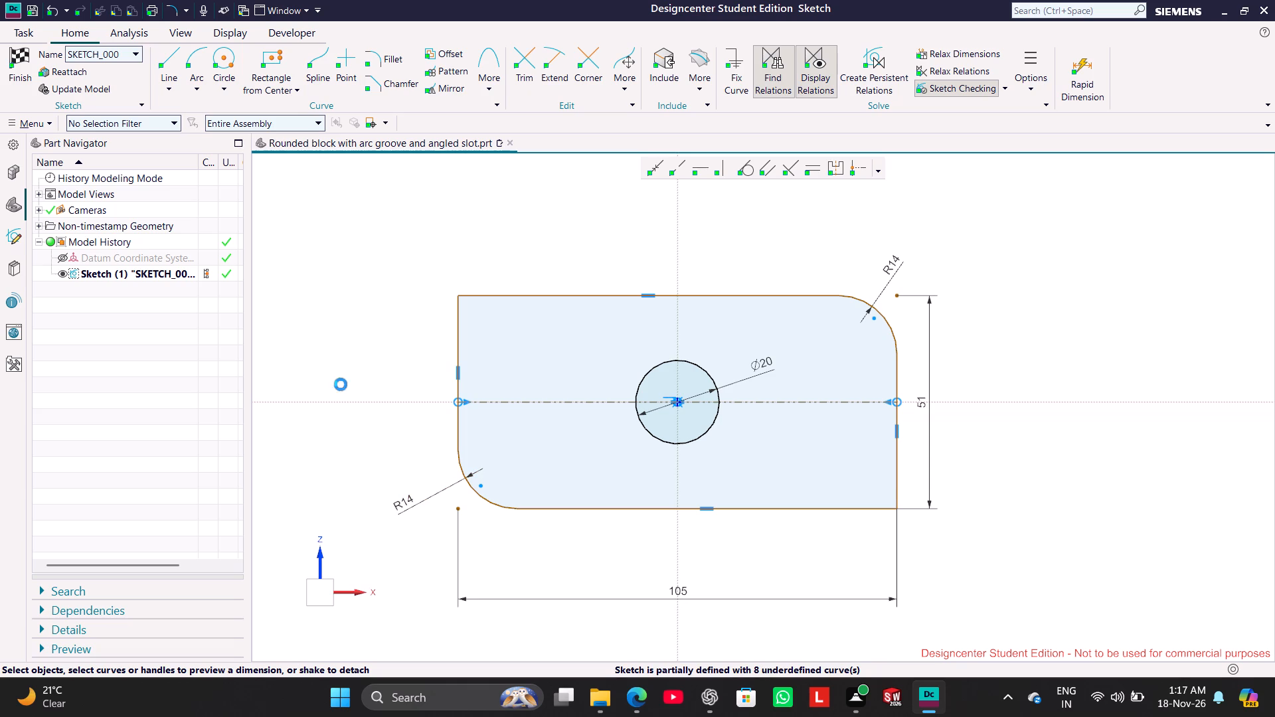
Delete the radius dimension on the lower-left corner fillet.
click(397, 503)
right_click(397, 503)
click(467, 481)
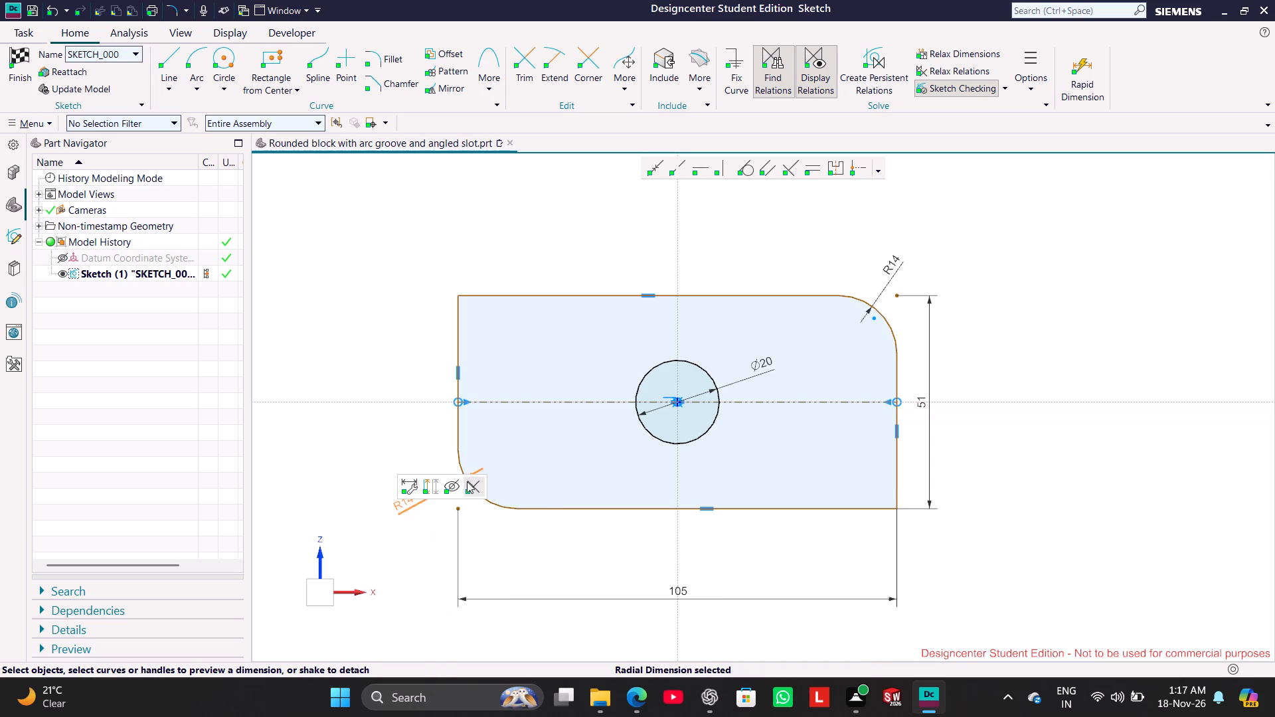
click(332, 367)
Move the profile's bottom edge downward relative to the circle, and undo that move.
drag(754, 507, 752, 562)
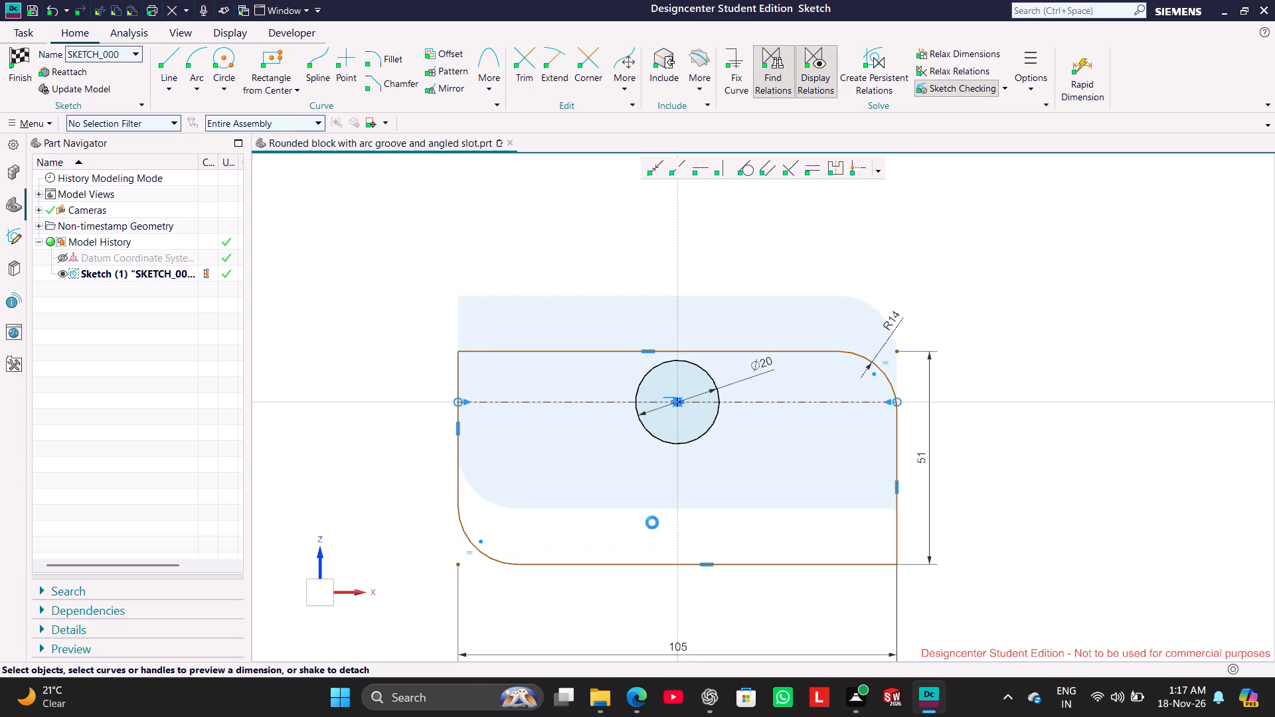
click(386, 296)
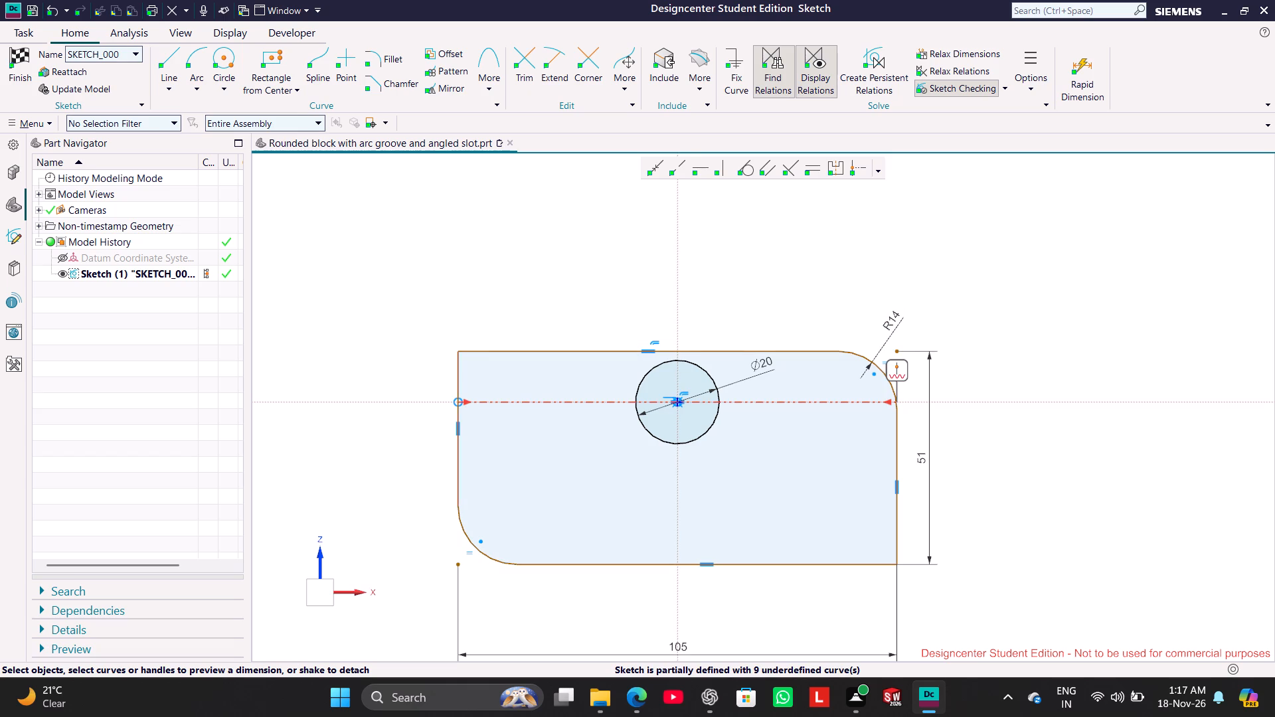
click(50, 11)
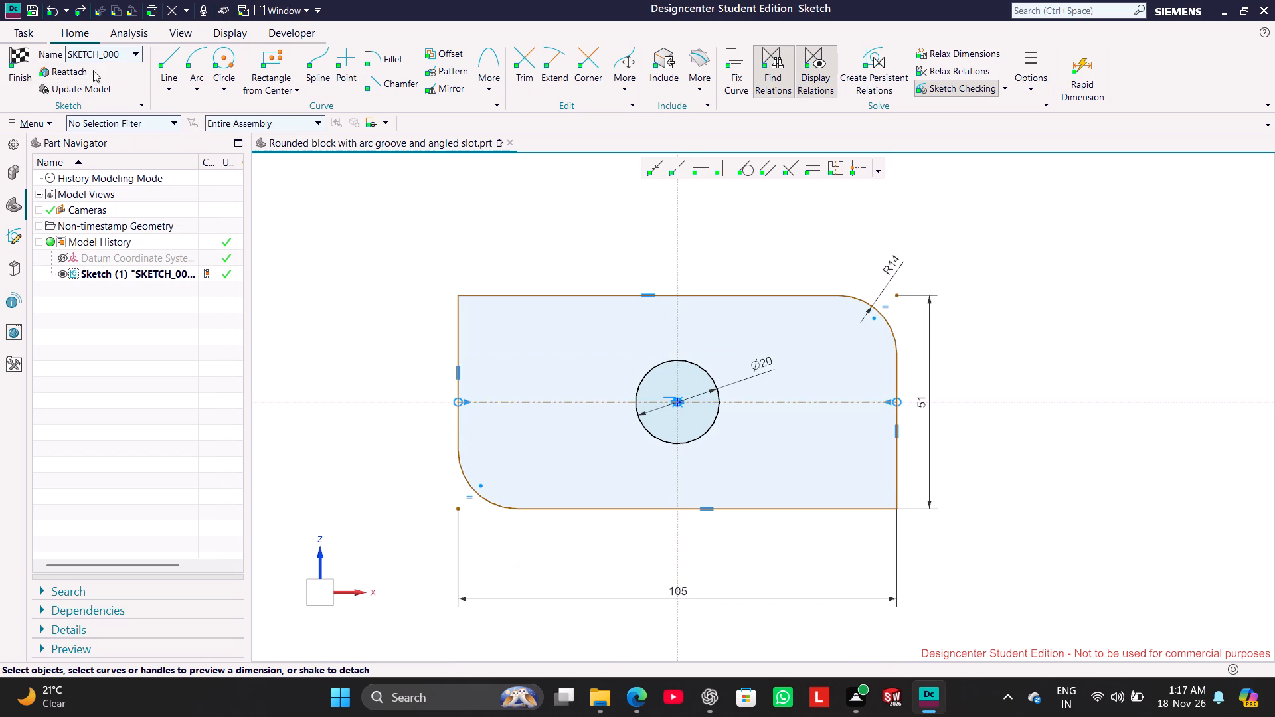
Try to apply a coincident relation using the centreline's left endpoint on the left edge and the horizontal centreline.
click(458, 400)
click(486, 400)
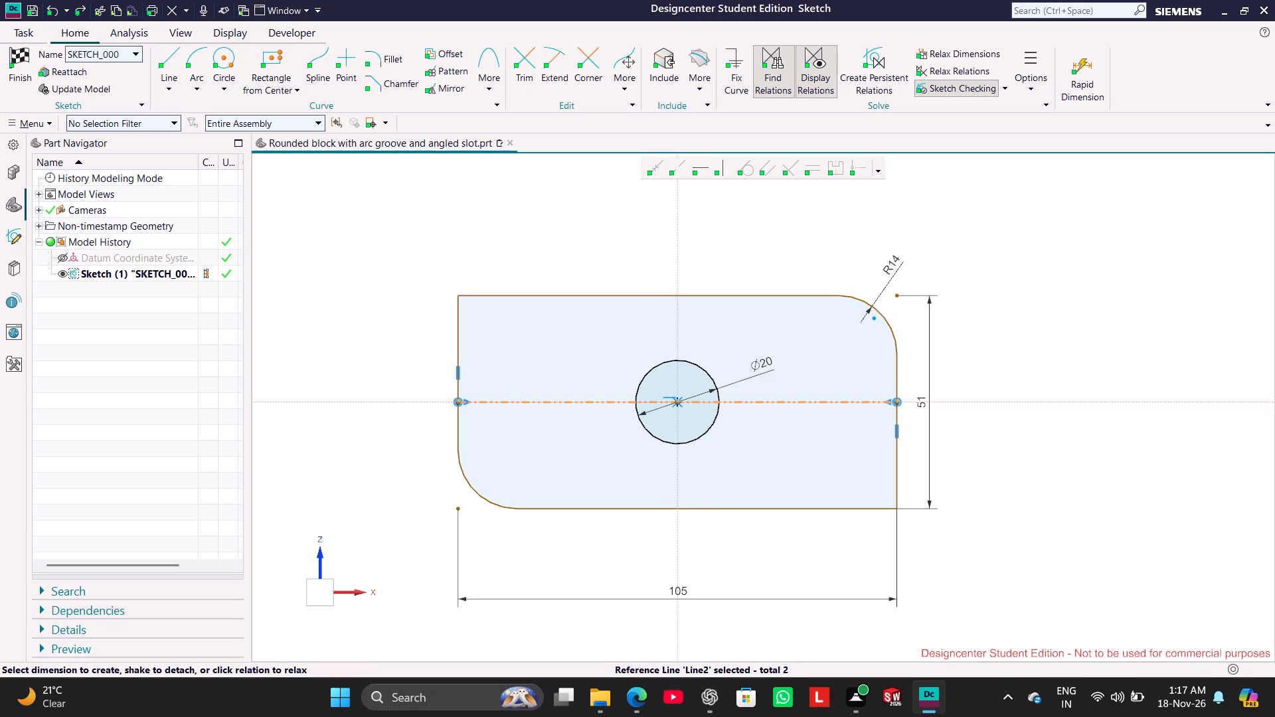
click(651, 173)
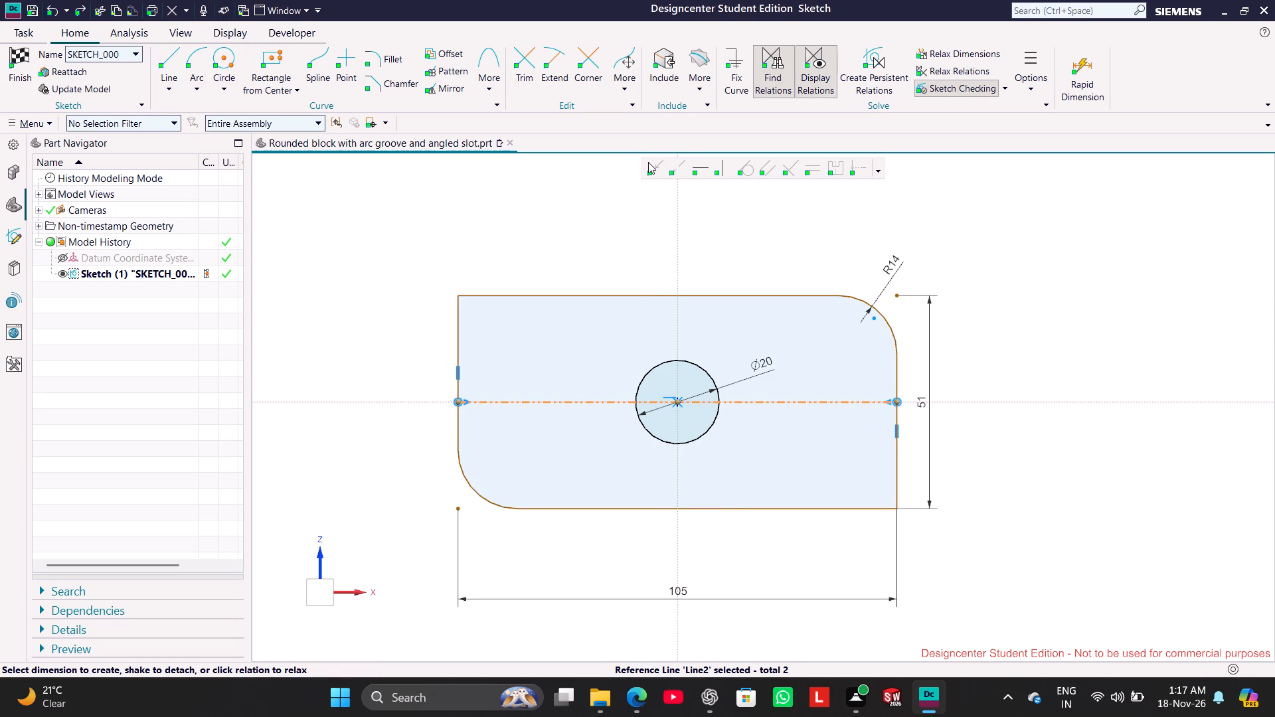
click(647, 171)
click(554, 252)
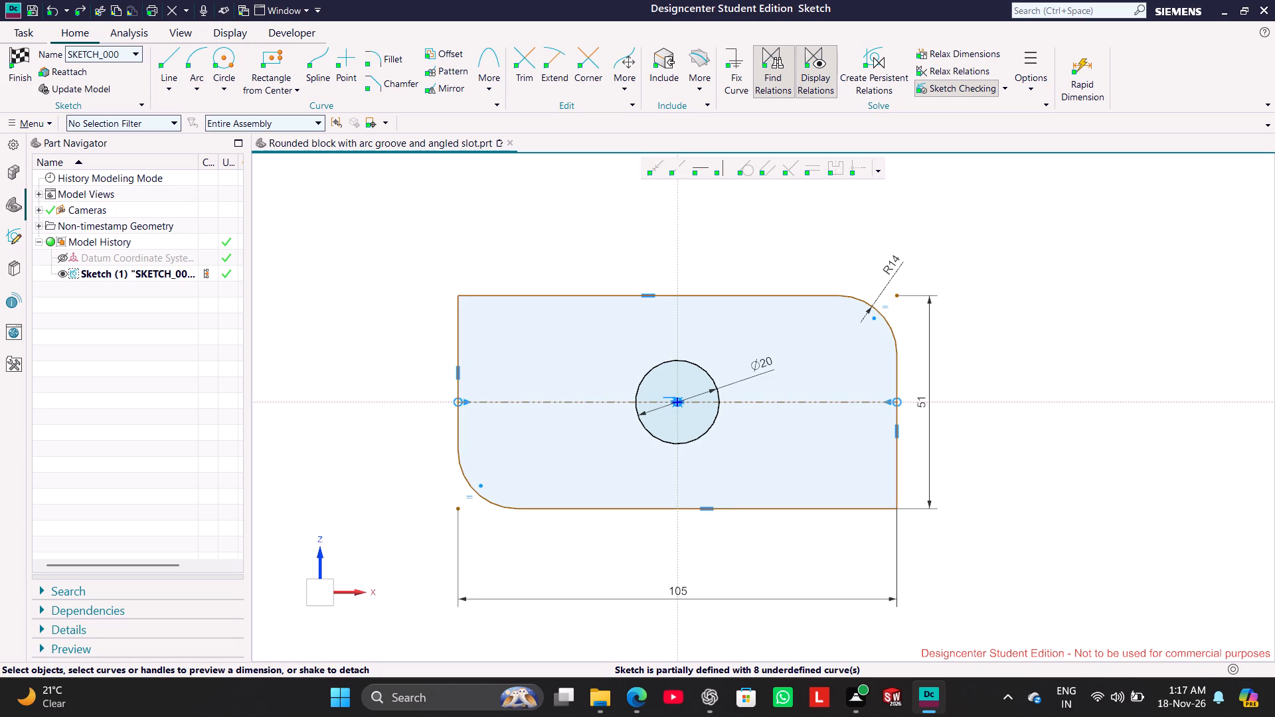
Move the profile's bottom edge downward so the whole filleted outline shifts down relative to the central circle.
drag(898, 448, 927, 445)
drag(835, 442, 835, 451)
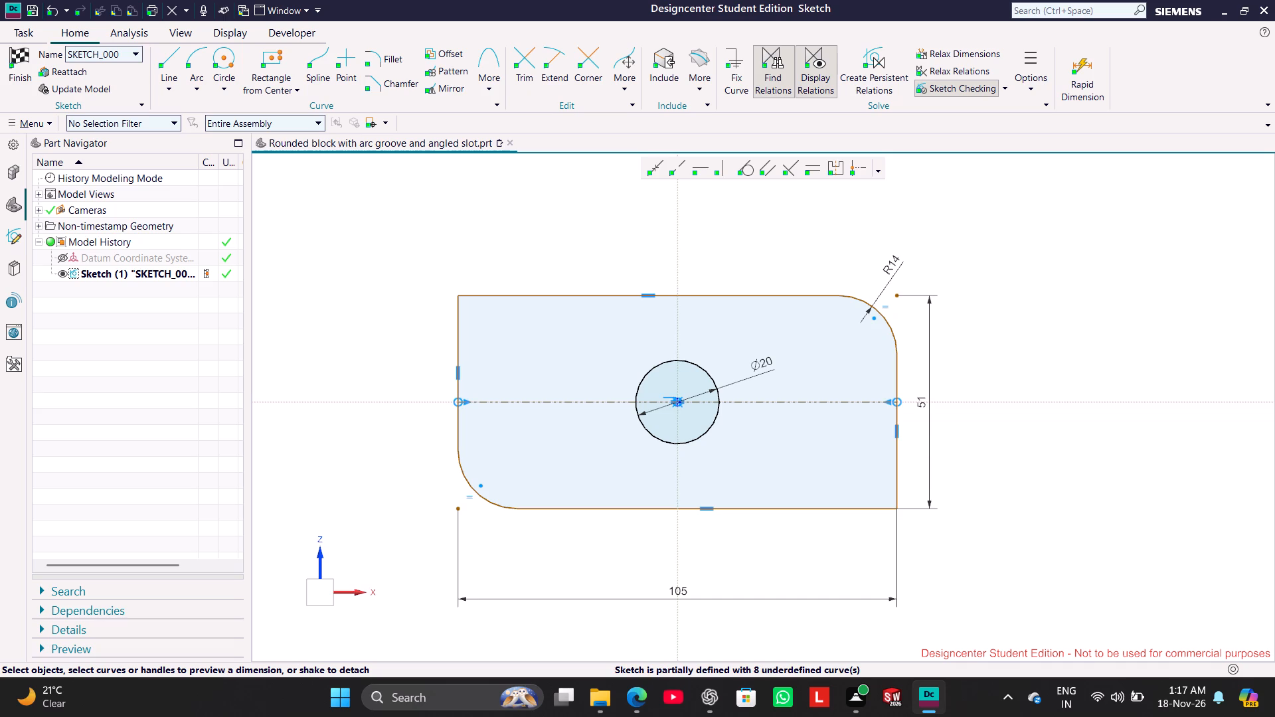
drag(835, 451, 835, 476)
drag(770, 510, 770, 551)
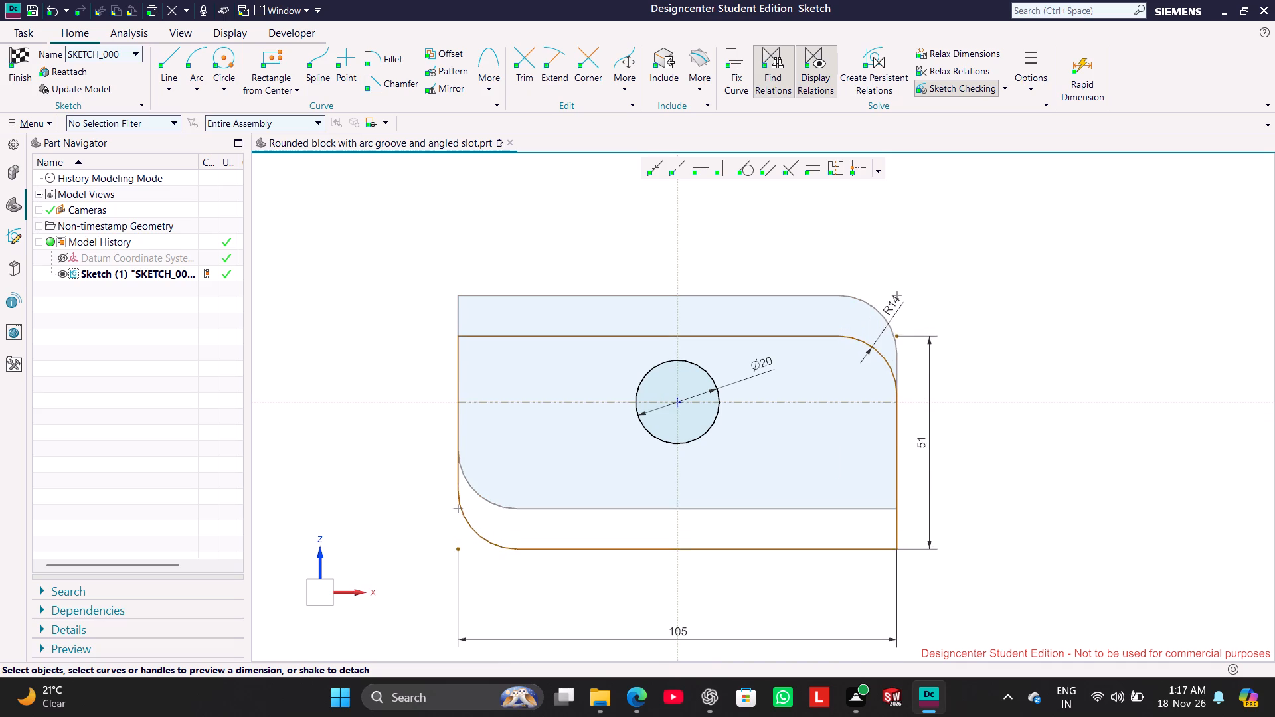
drag(770, 551, 770, 560)
click(382, 279)
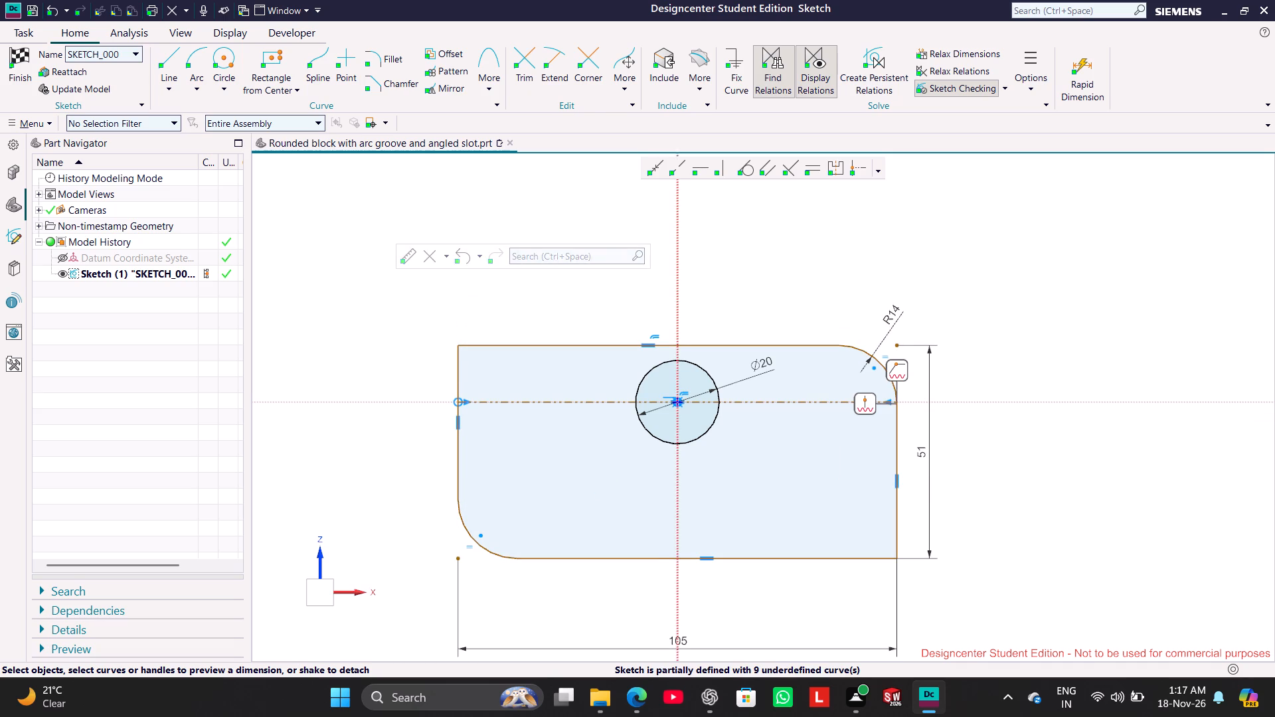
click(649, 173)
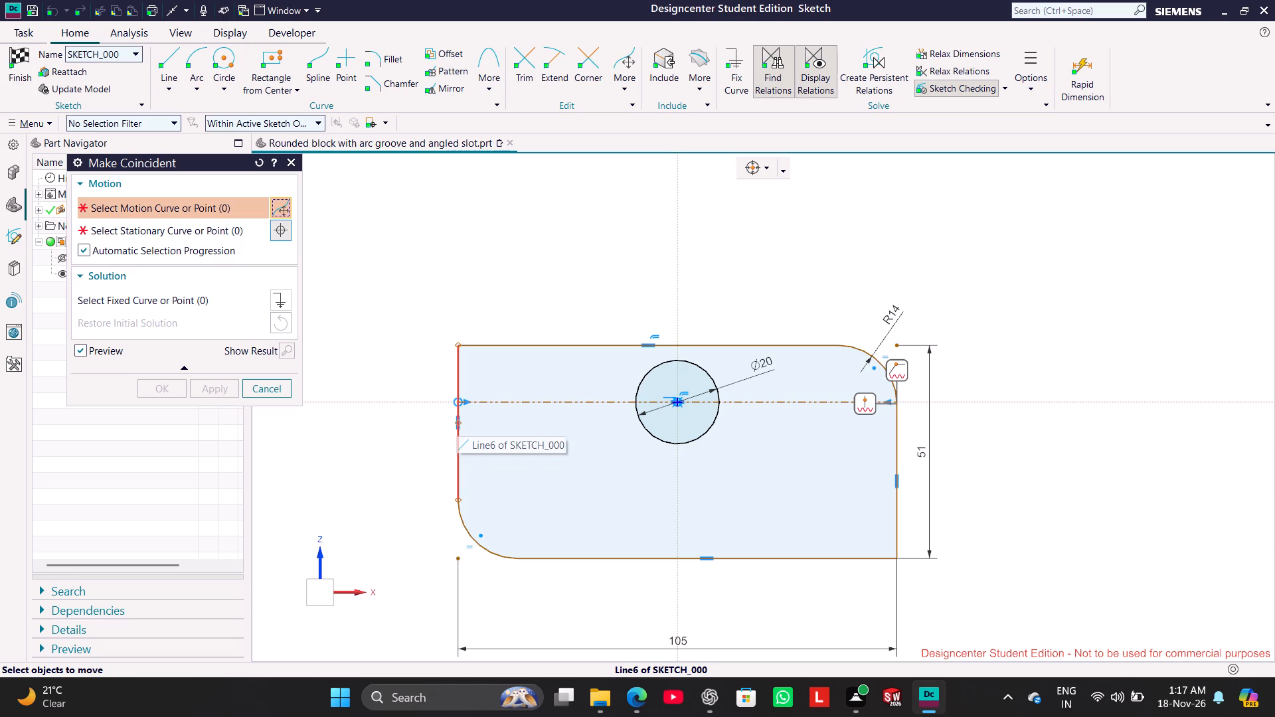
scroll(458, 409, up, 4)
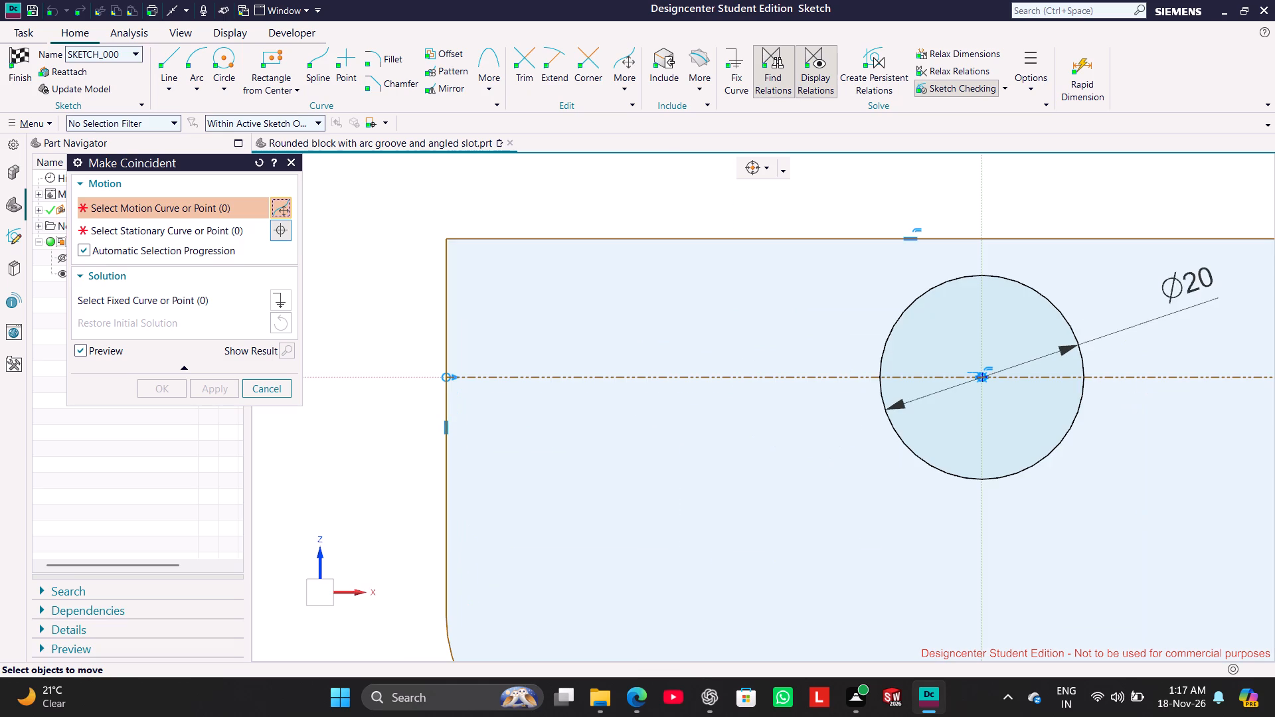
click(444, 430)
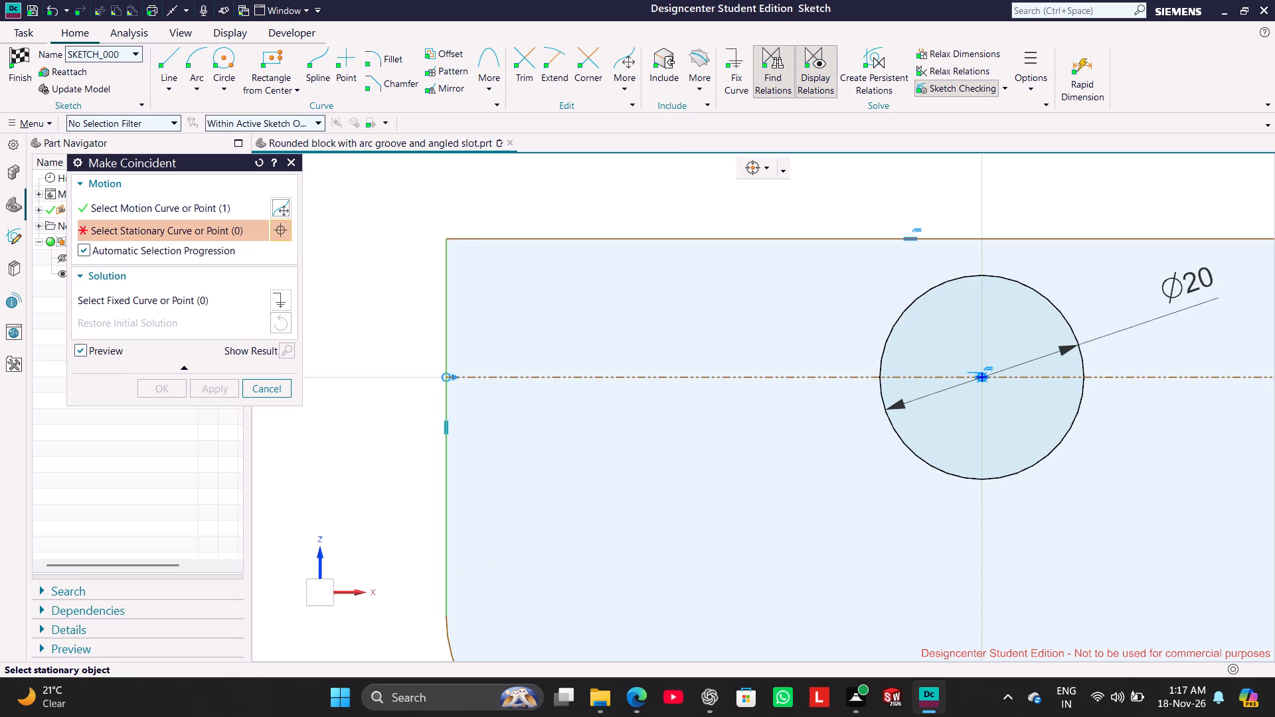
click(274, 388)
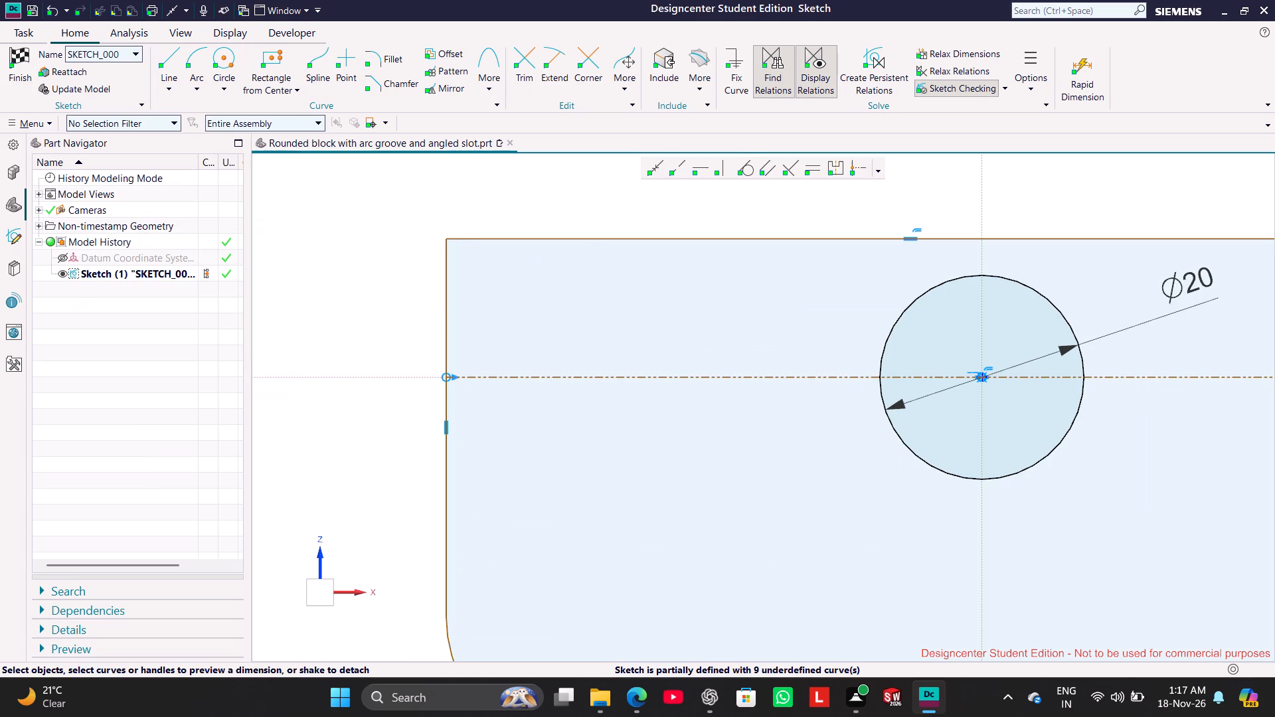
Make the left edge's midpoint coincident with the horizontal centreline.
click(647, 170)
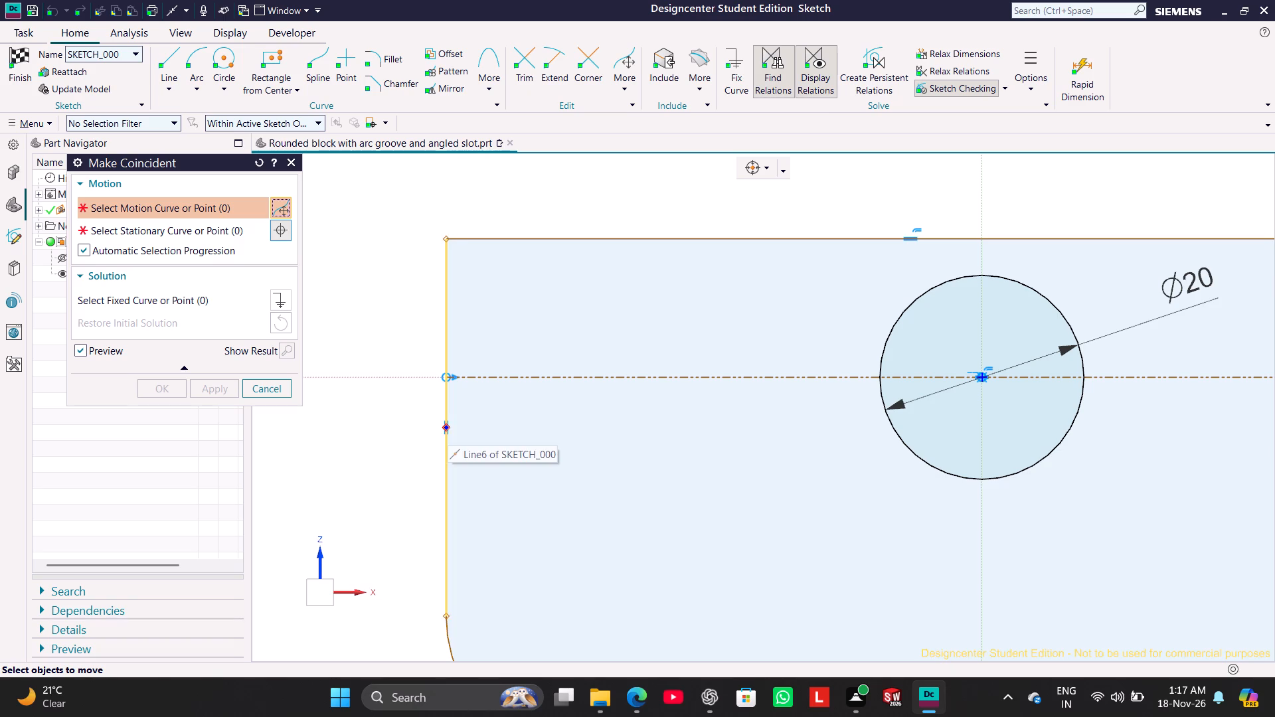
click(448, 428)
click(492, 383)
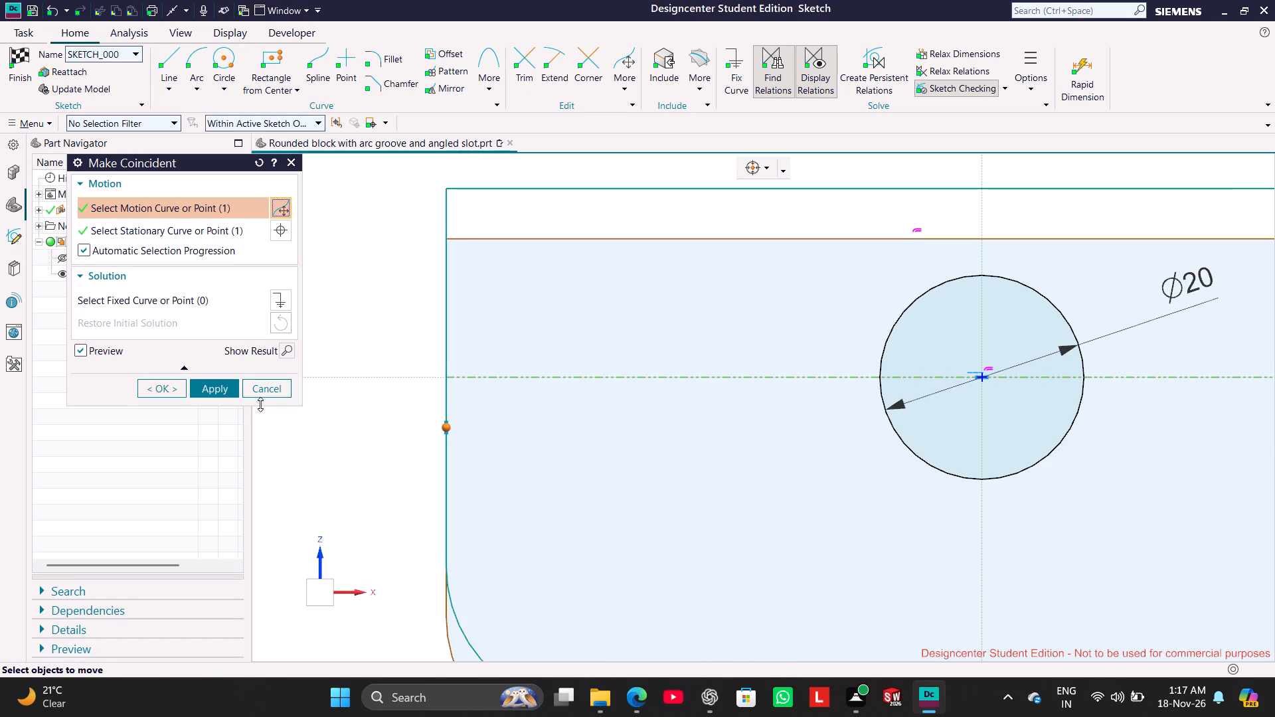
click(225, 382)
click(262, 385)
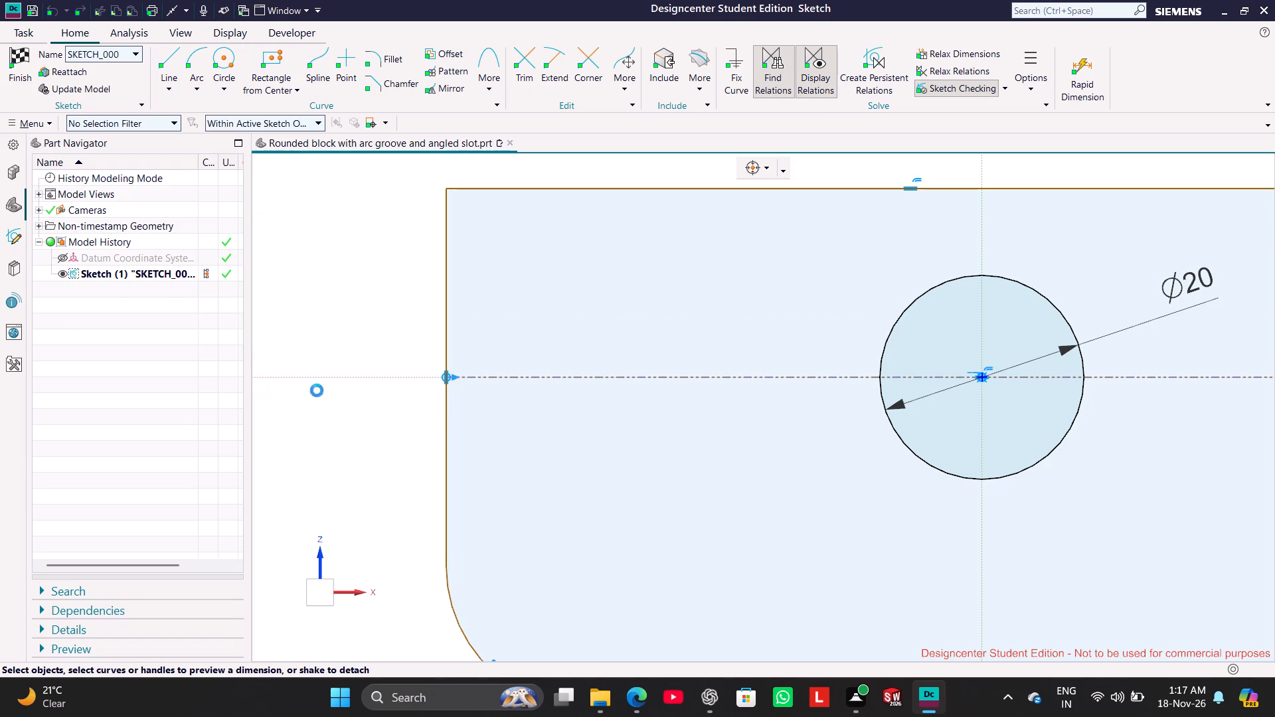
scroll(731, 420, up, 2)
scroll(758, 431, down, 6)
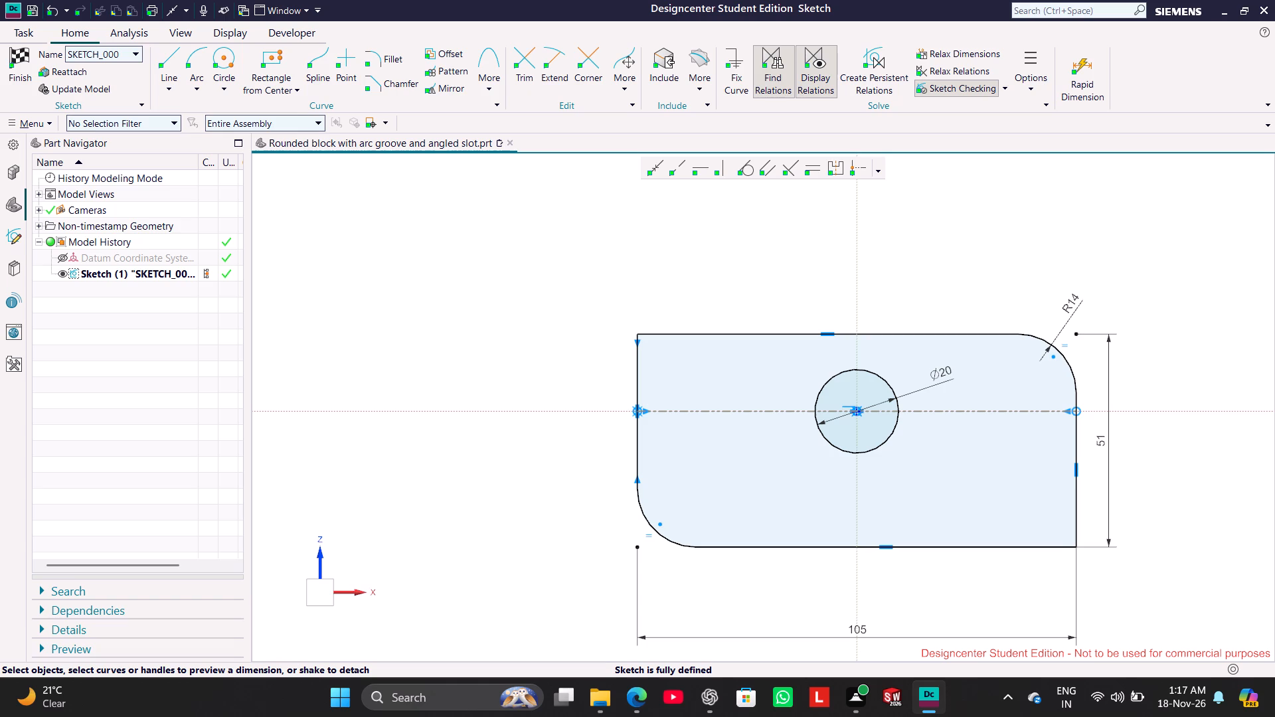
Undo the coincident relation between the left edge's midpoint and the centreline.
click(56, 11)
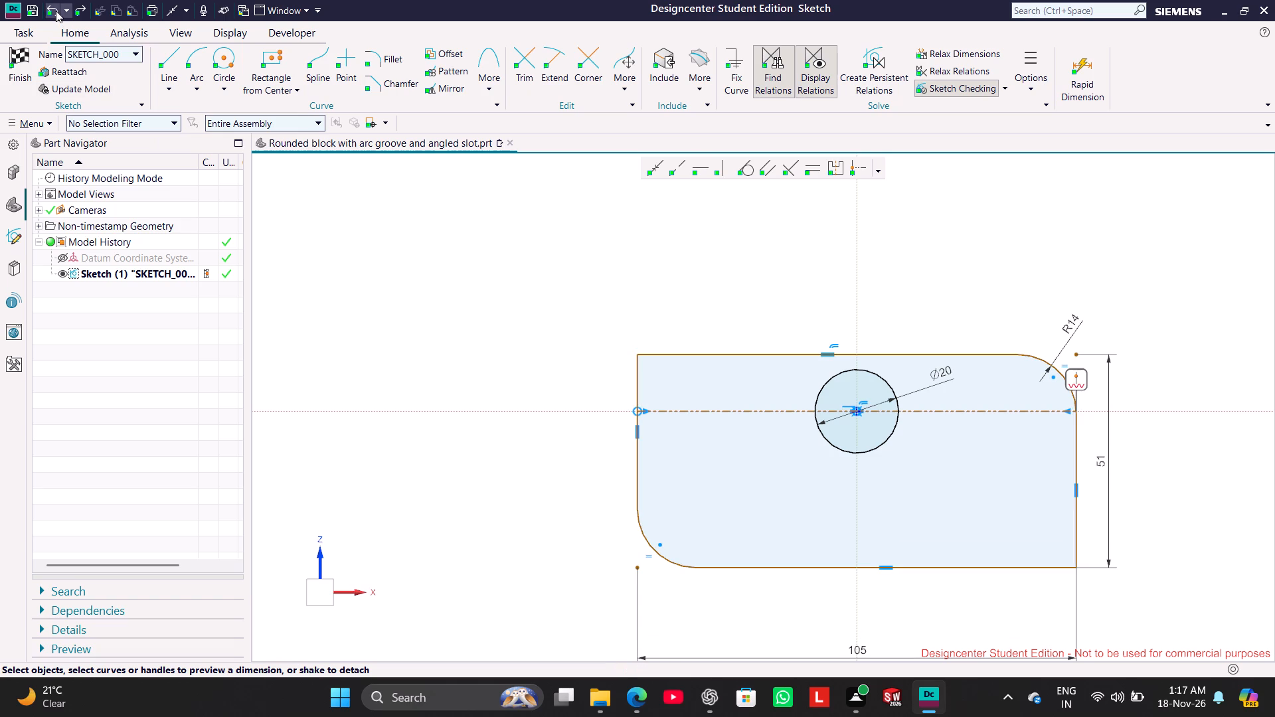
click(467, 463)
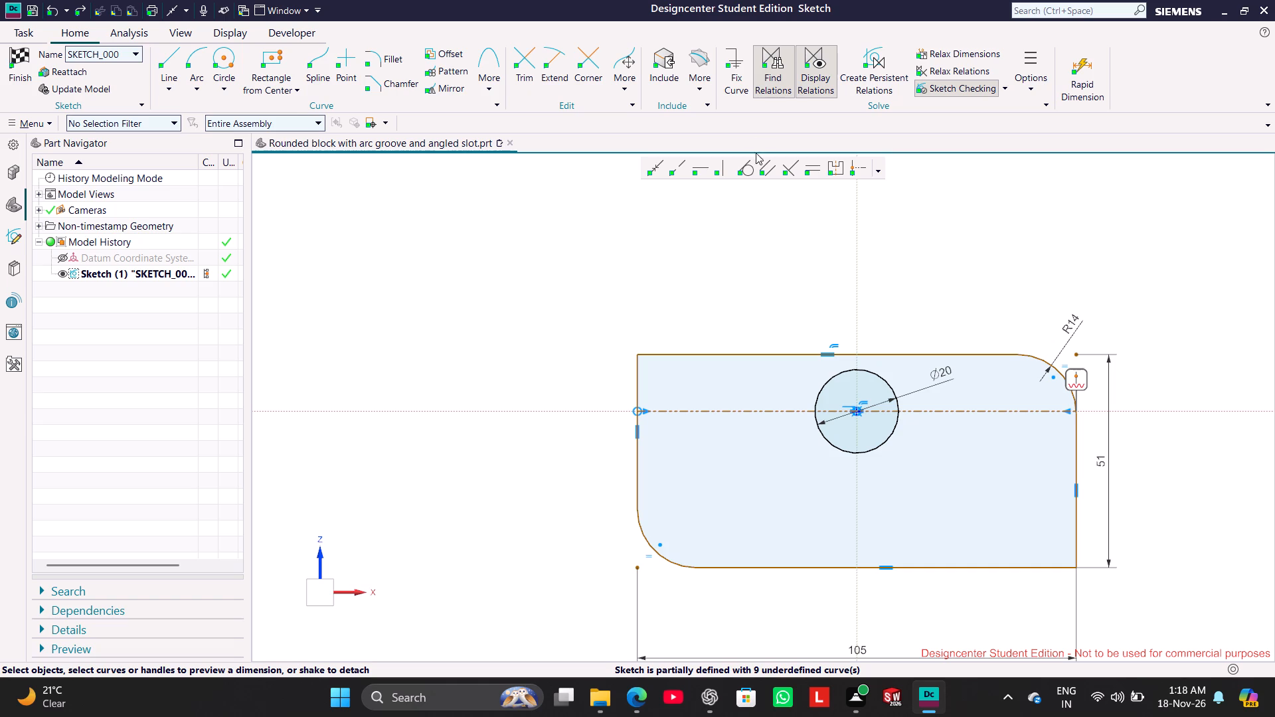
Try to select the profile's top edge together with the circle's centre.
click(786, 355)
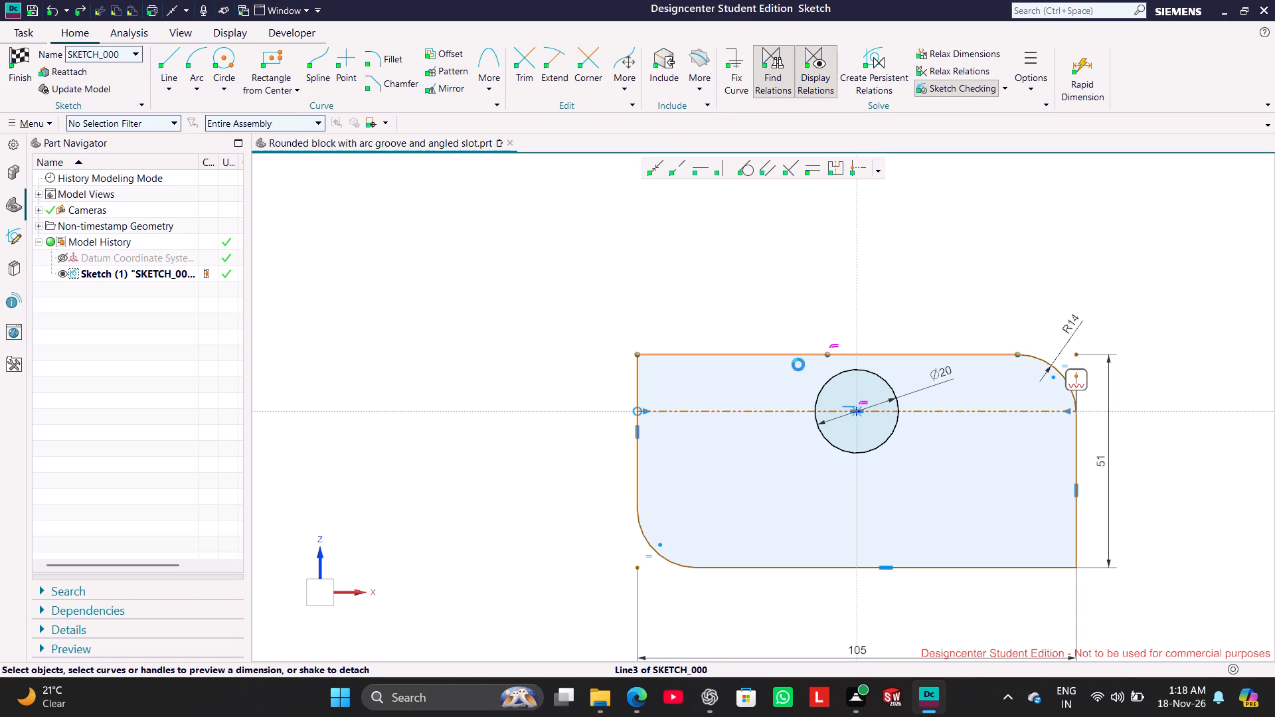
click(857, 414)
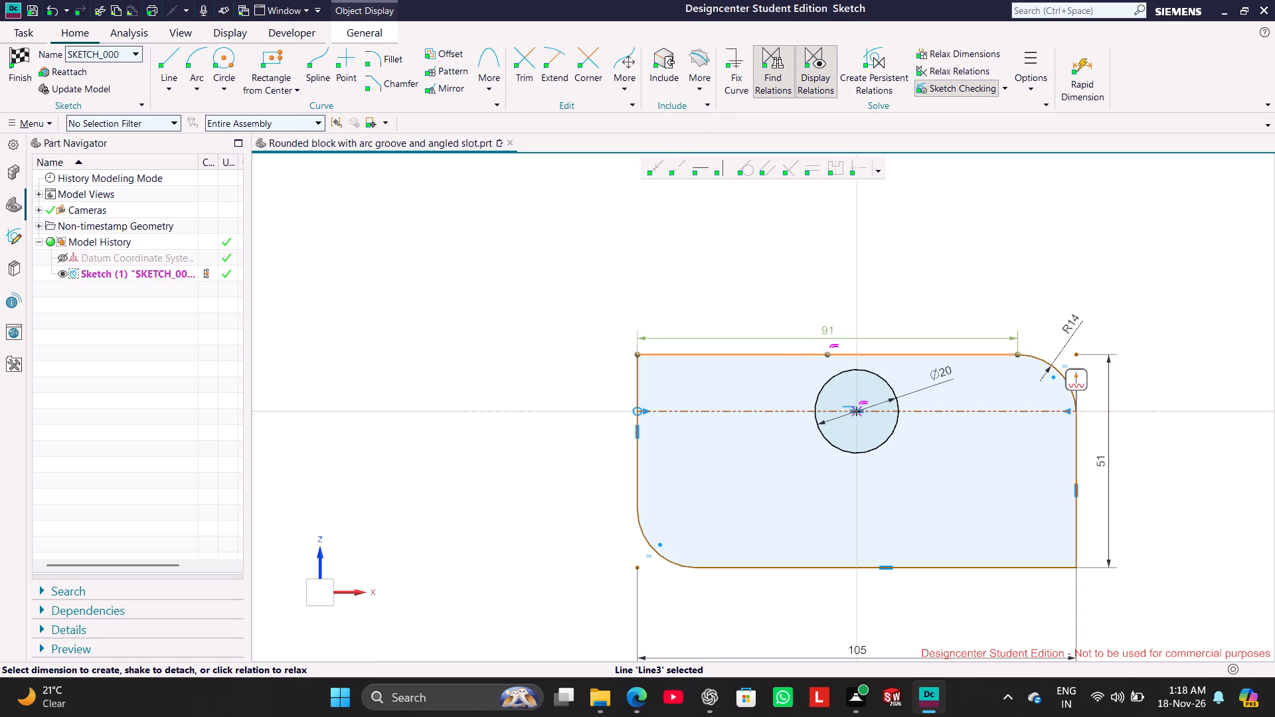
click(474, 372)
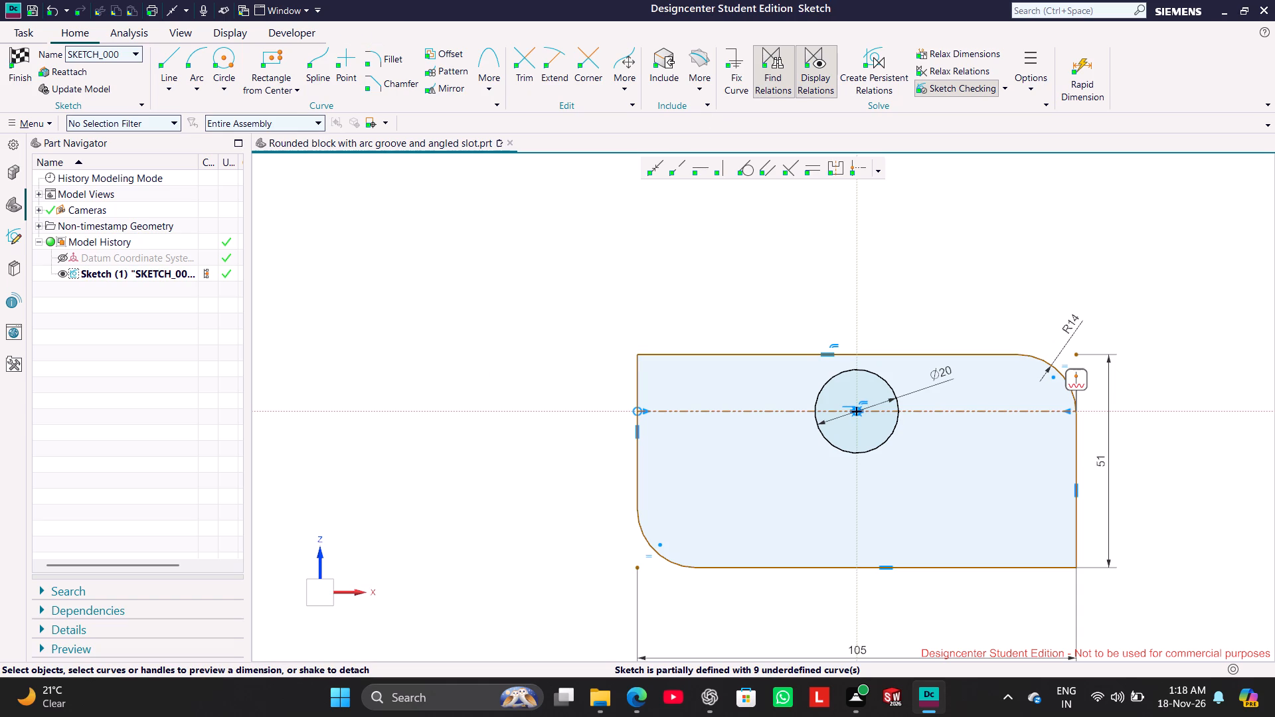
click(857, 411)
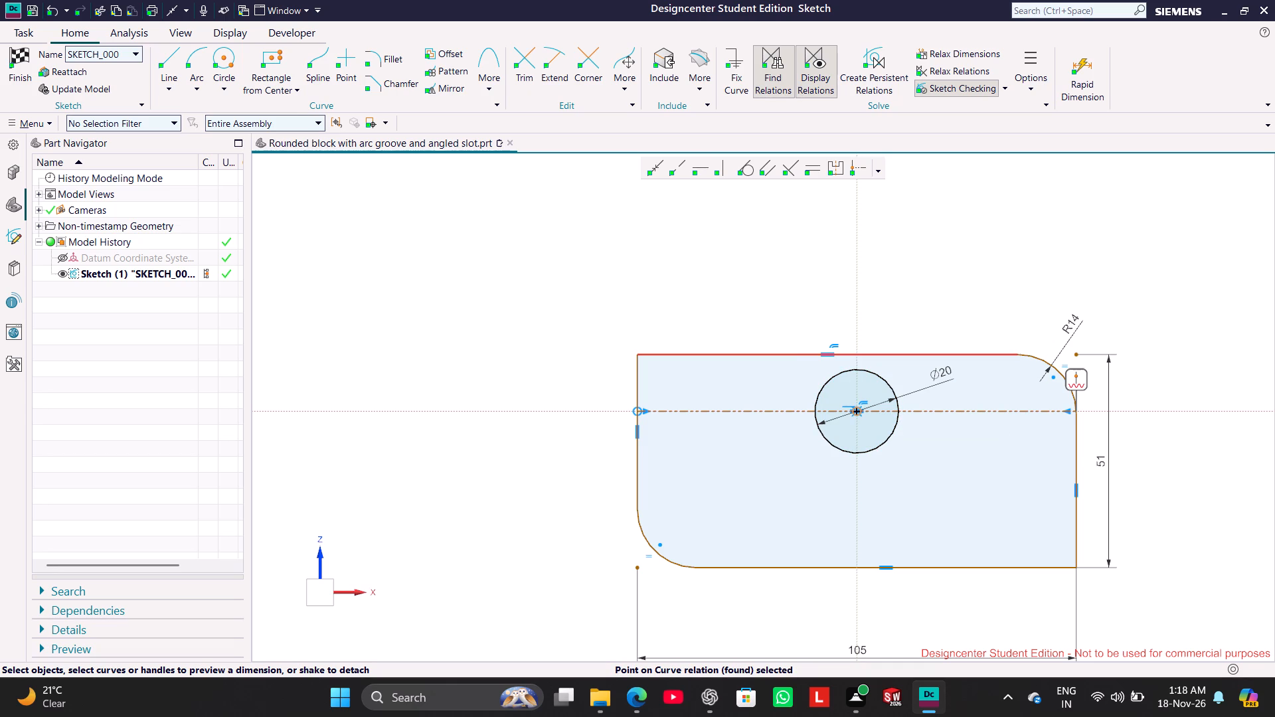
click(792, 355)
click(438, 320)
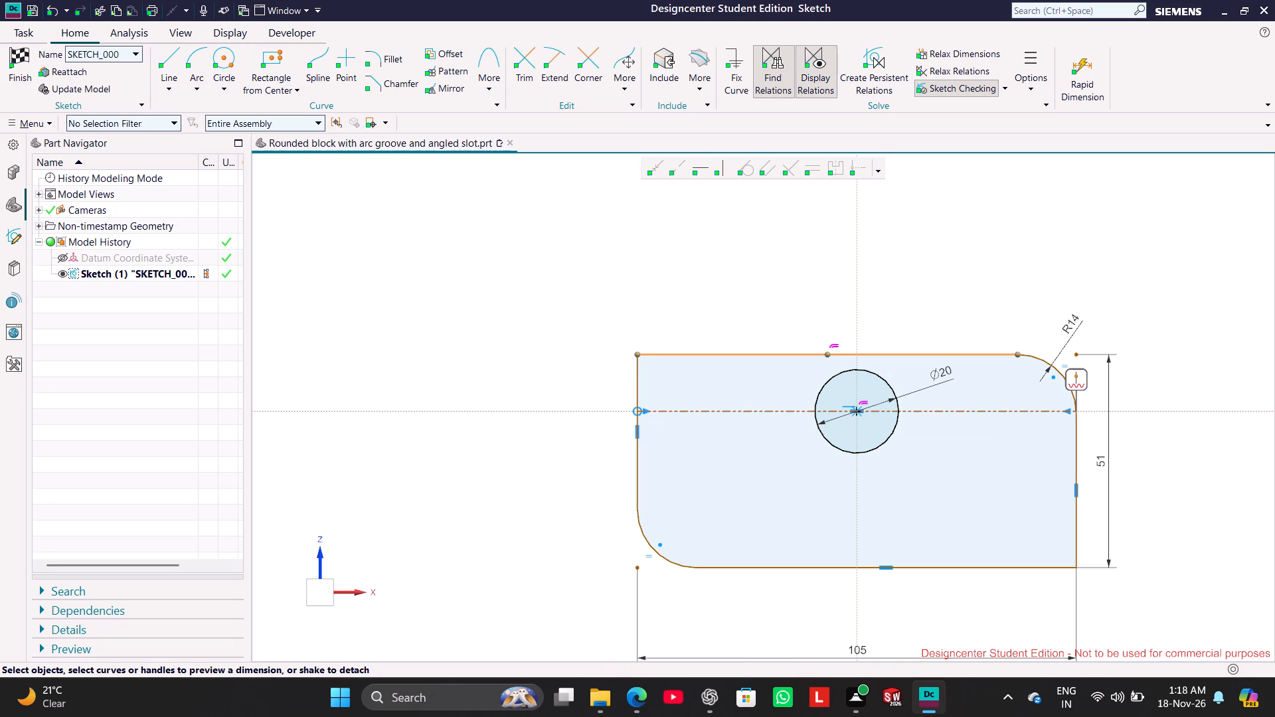
Dimension the vertical distance between the circle's centre and the profile's top edge, placing it beyond the profile's left edge.
click(1076, 60)
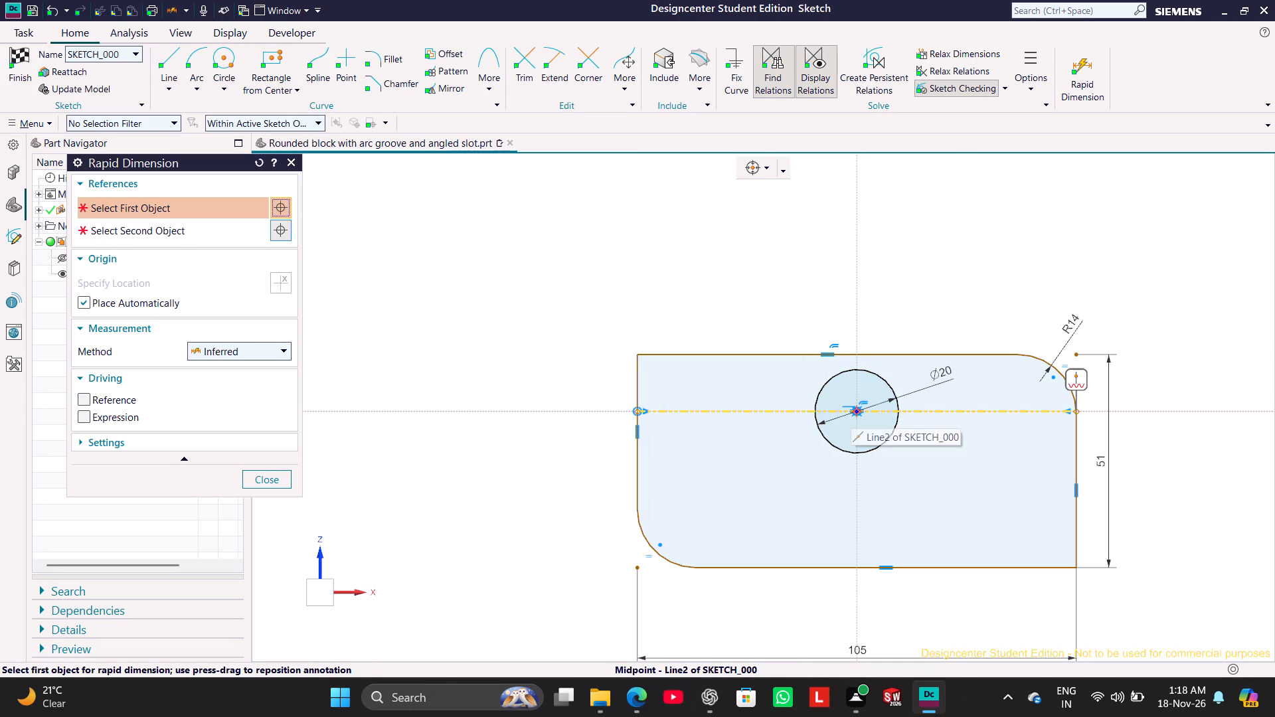
click(857, 410)
click(783, 355)
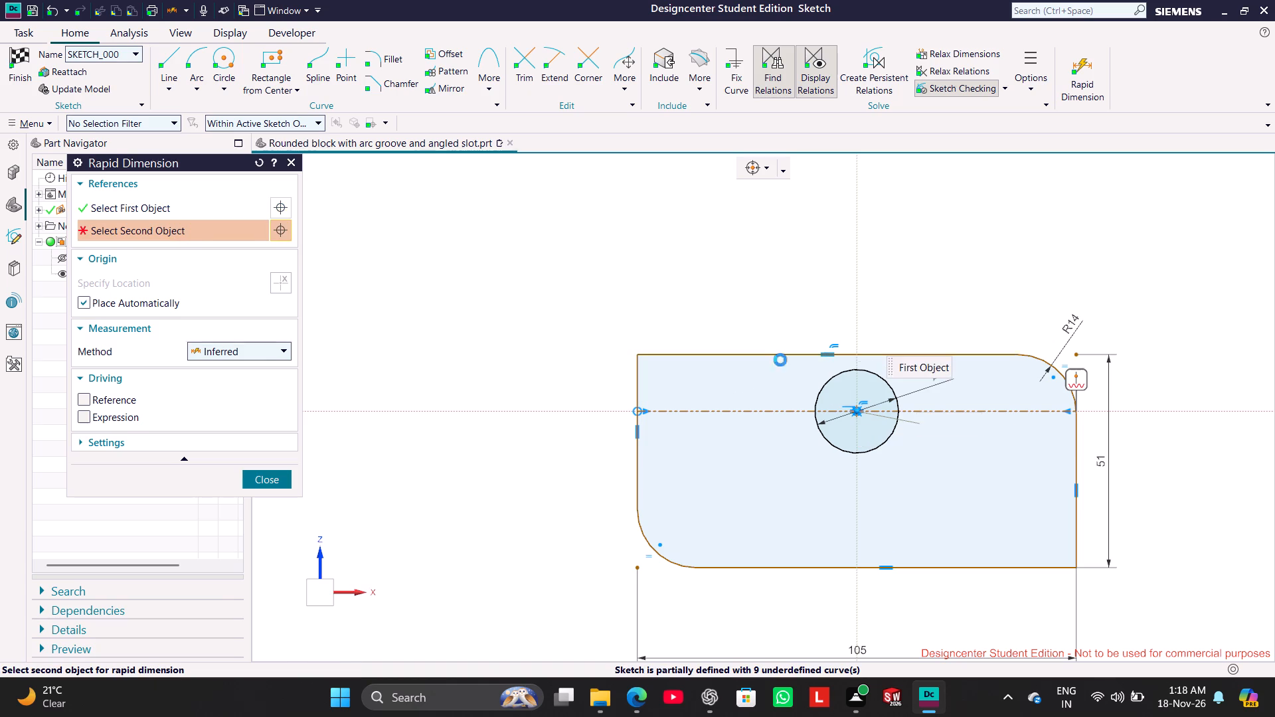
click(281, 478)
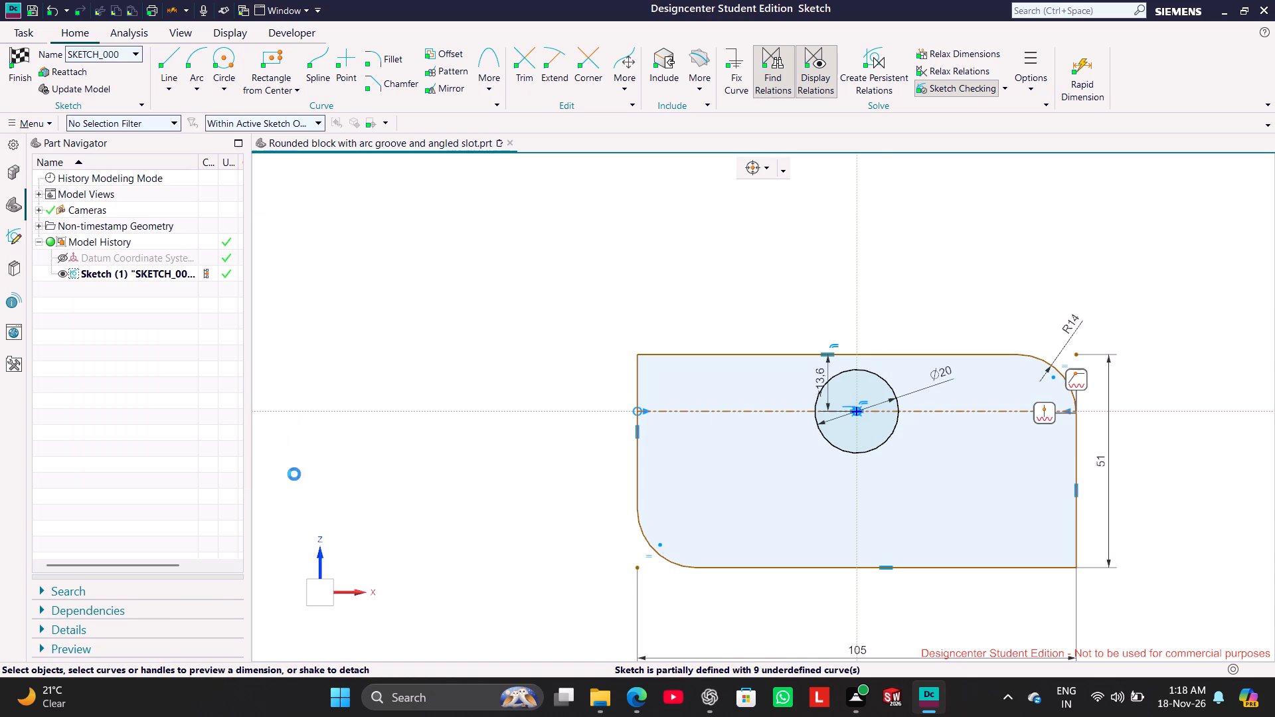
drag(823, 377, 551, 416)
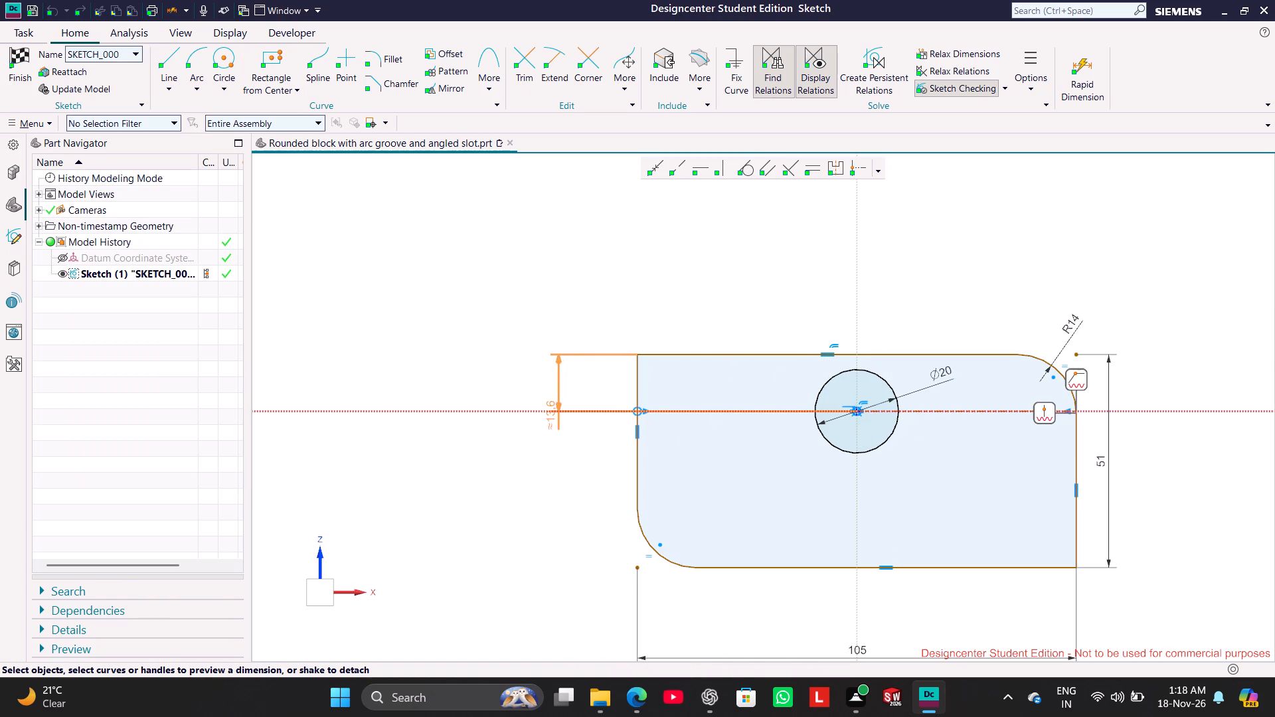
drag(551, 416, 544, 400)
Set the centre-to-top-edge distance to 51/2, keeping the formula as an expression.
double_click(537, 392)
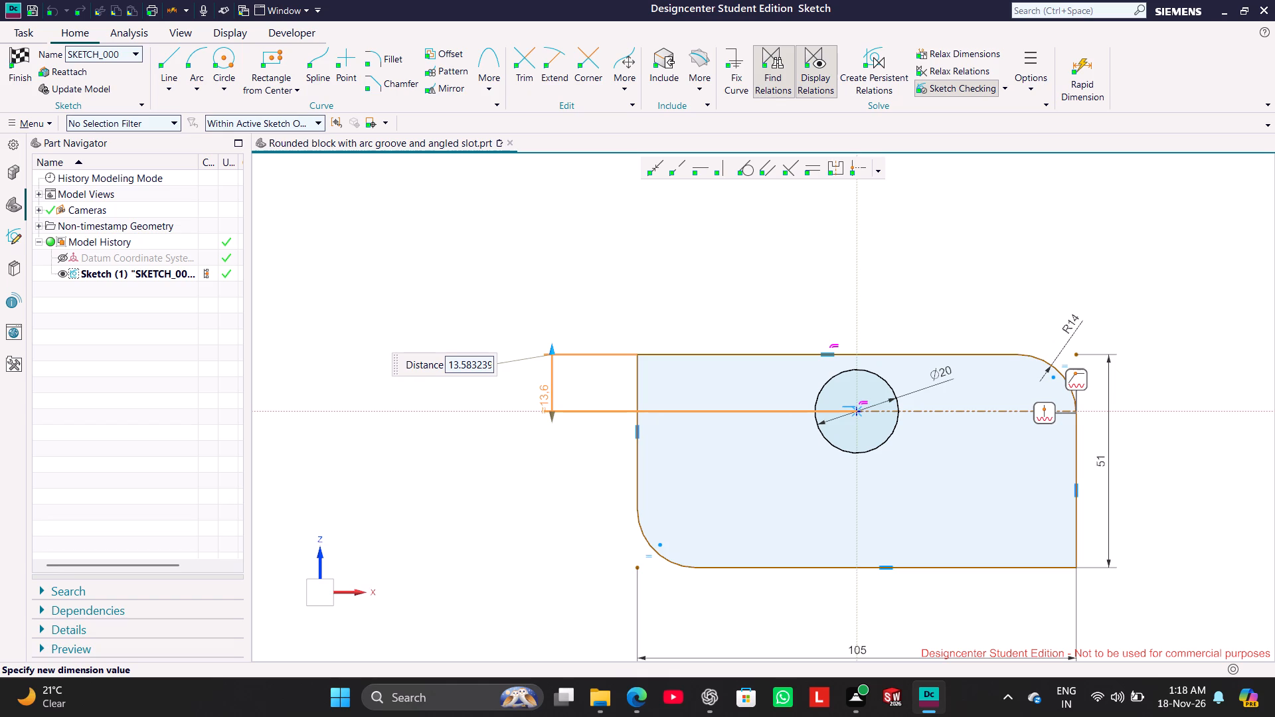
text(51/)
key(2)
key(Return)
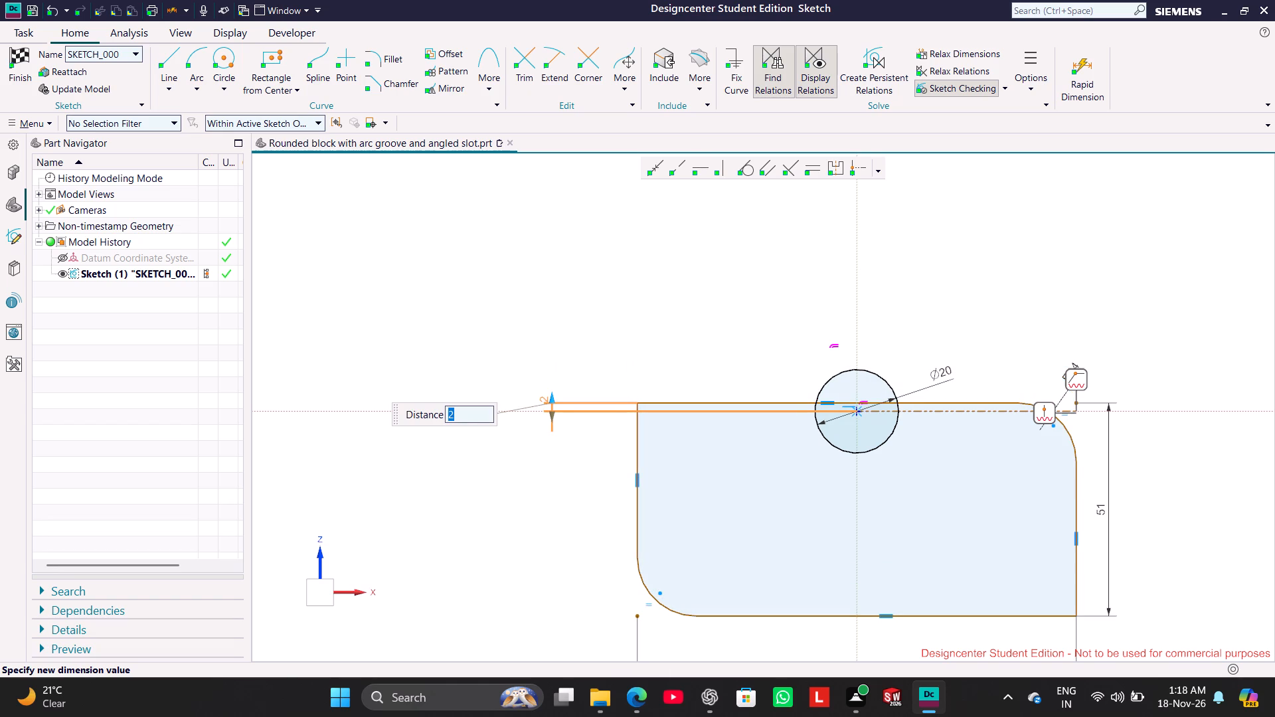
double_click(464, 415)
text(51/2)
key(Return)
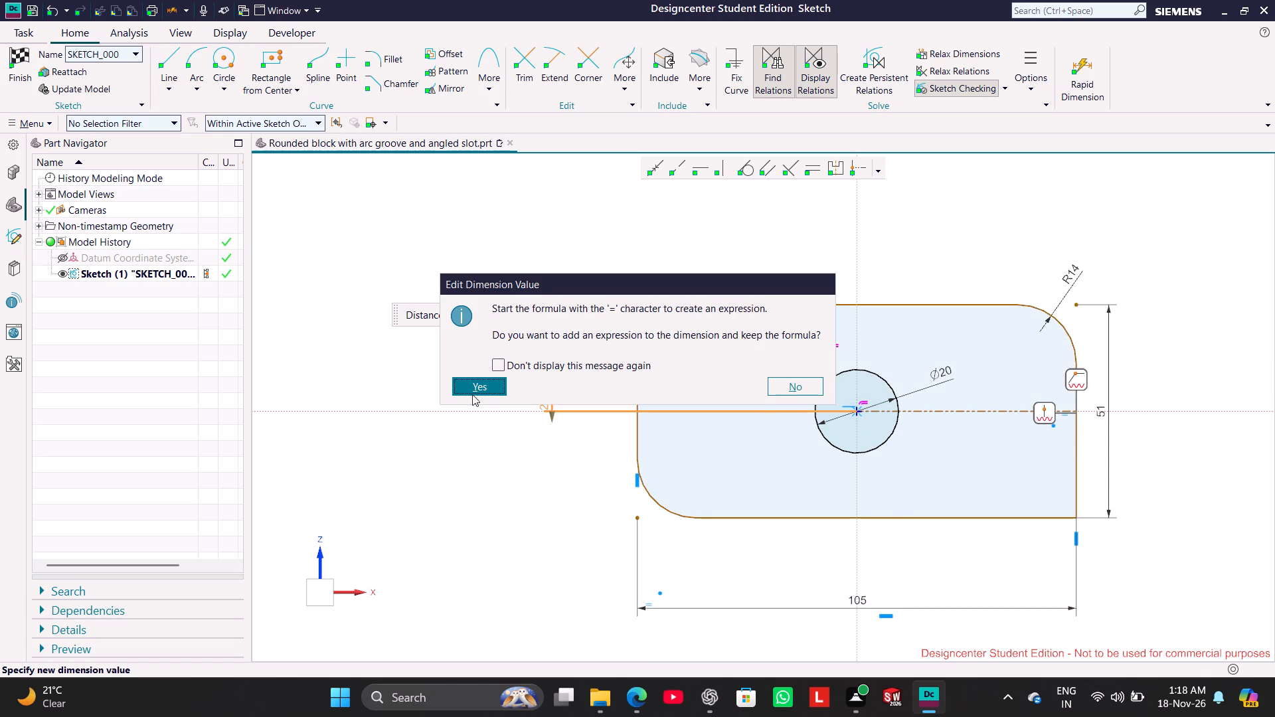
click(474, 391)
click(498, 503)
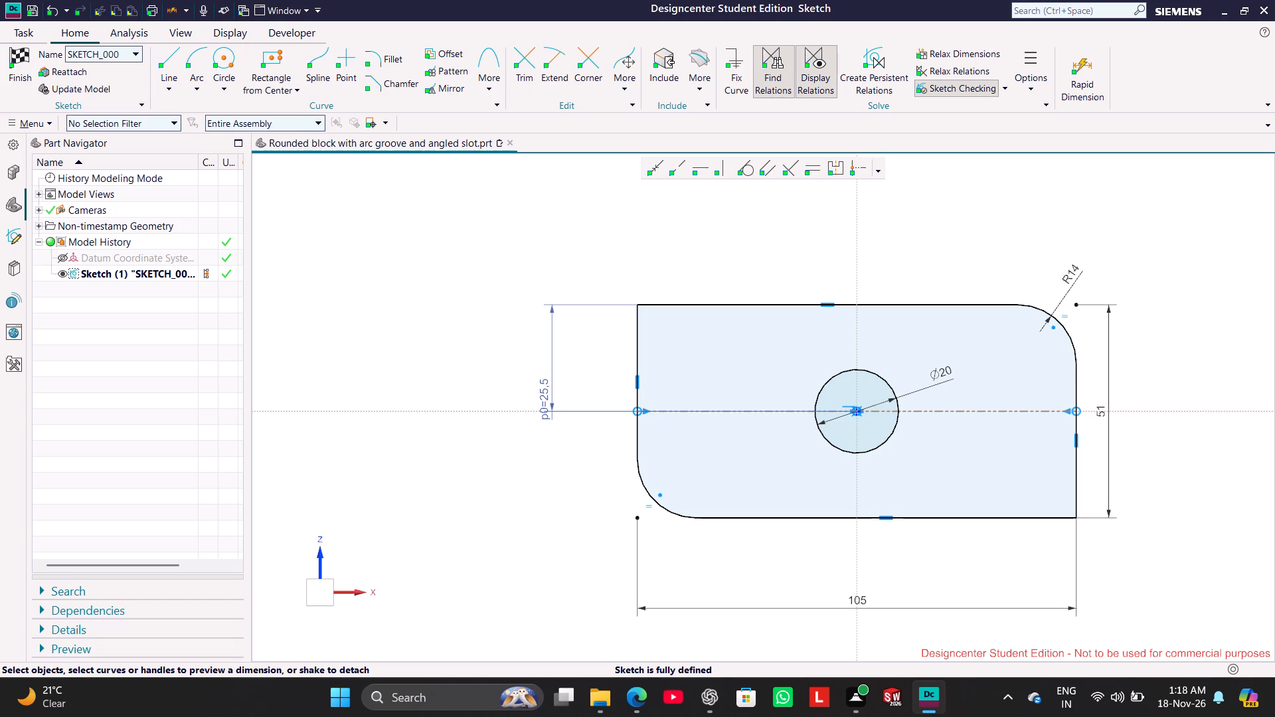
Finish the base sketch and return to modeling.
click(489, 485)
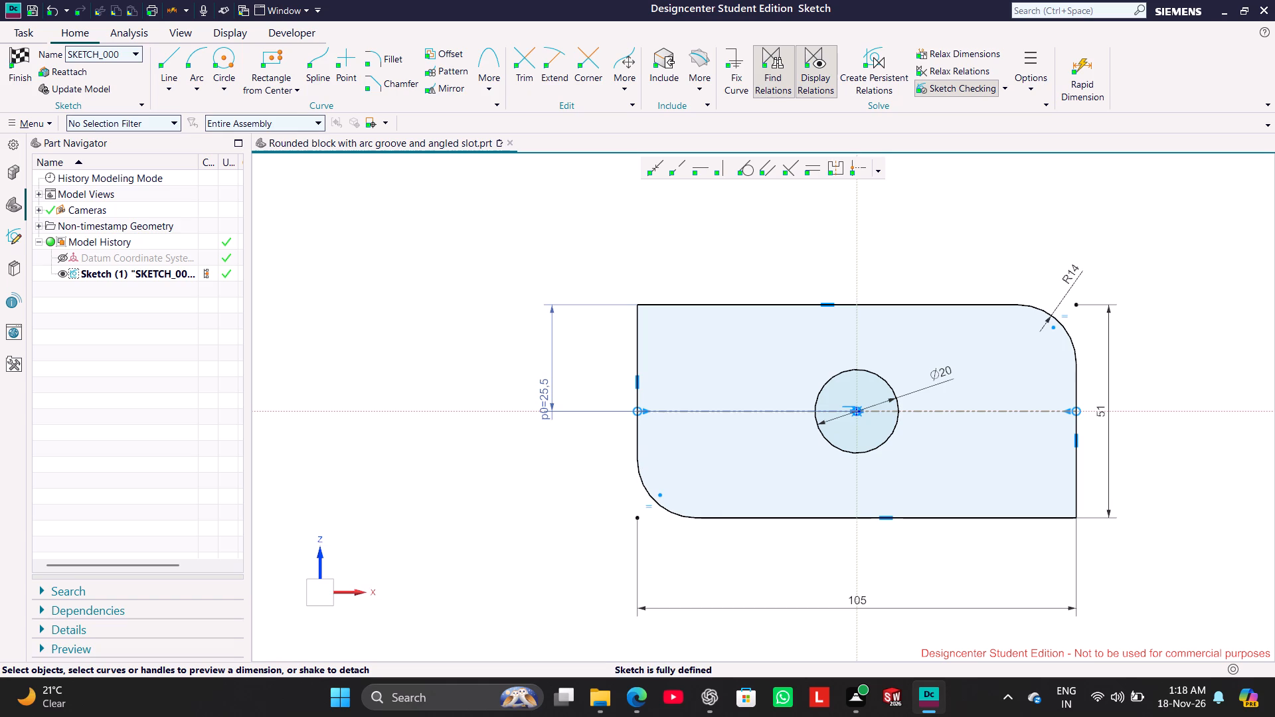
click(448, 301)
click(27, 58)
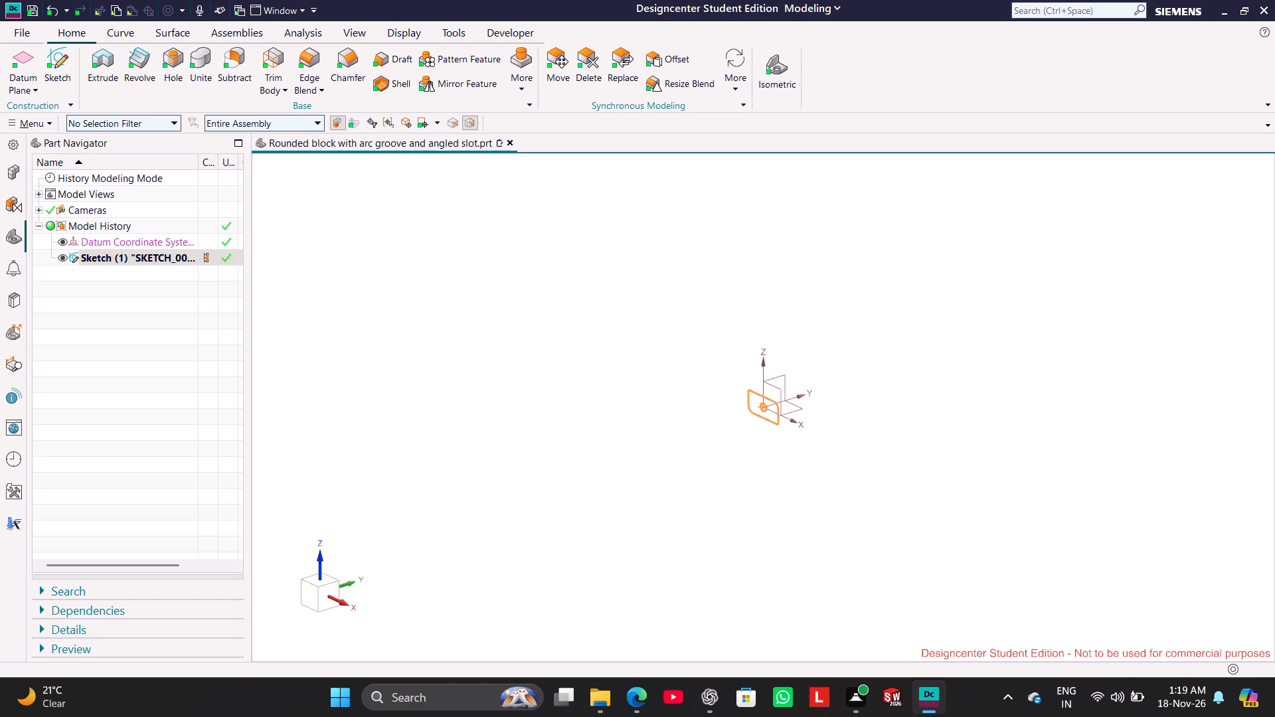
Extrude the base sketch as a solid with a start distance of 20 mm and an end distance of 0 mm.
scroll(811, 390, up, 3)
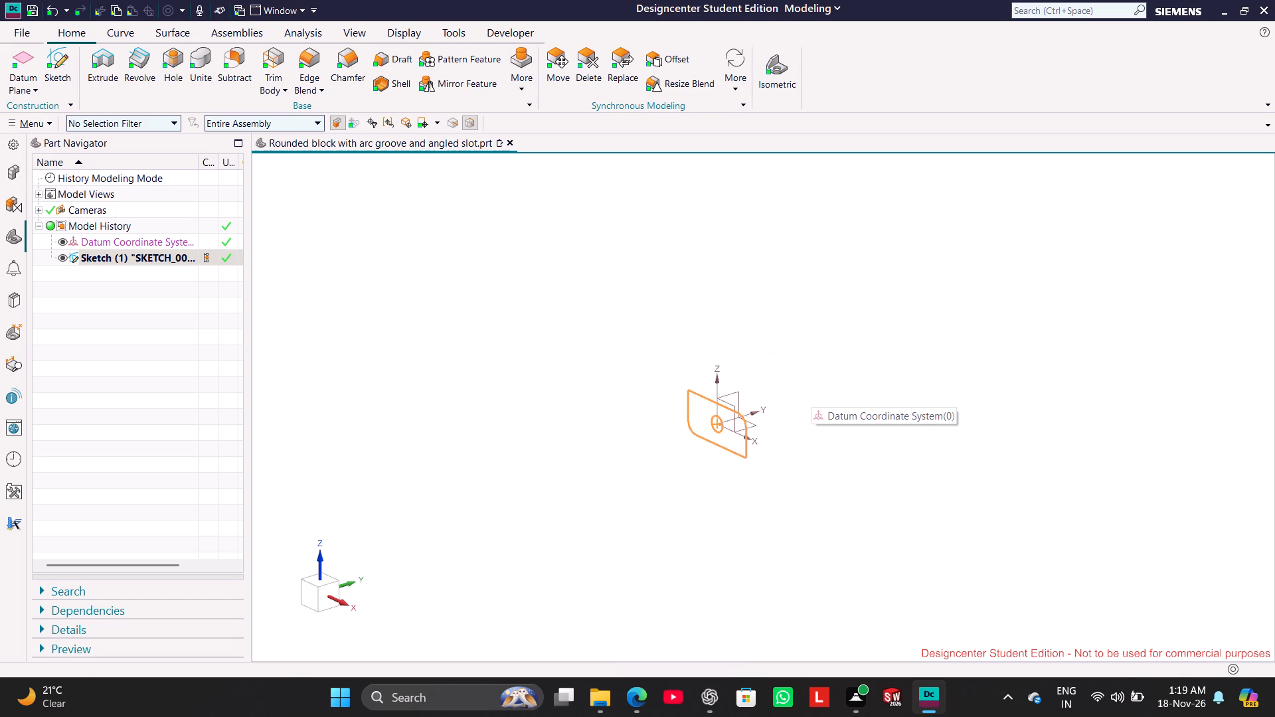
right_click(173, 256)
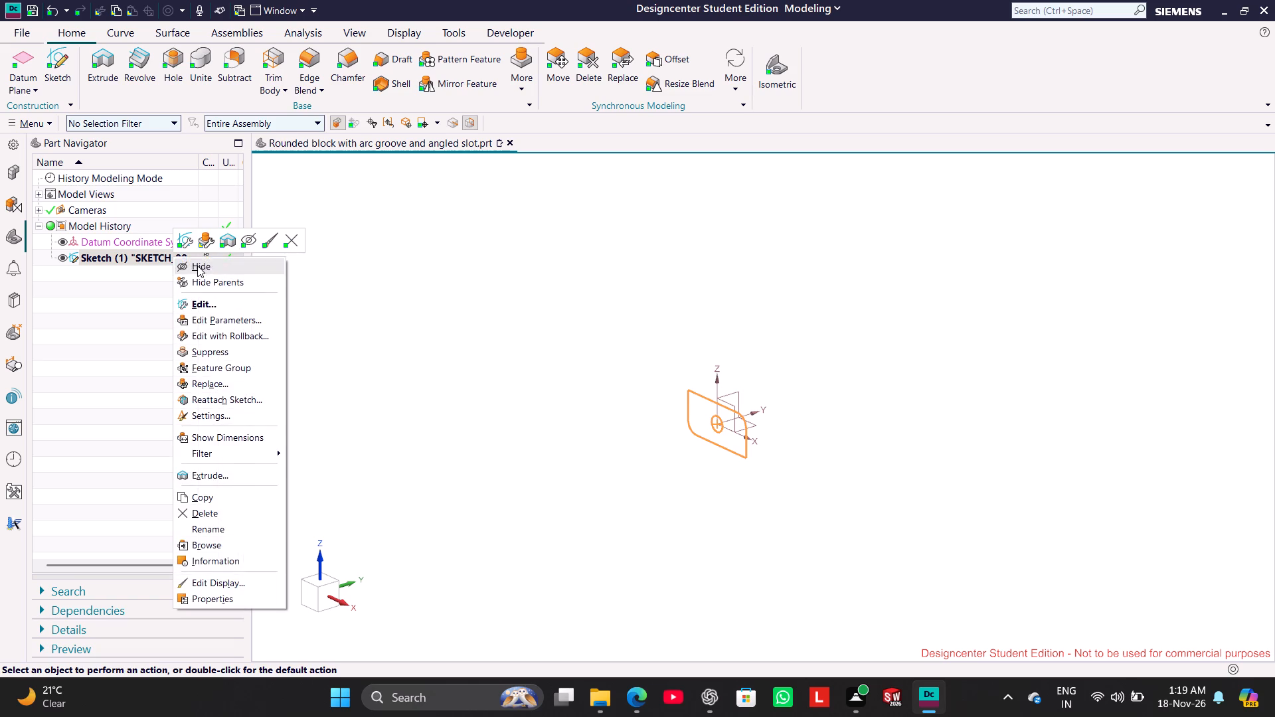
click(221, 246)
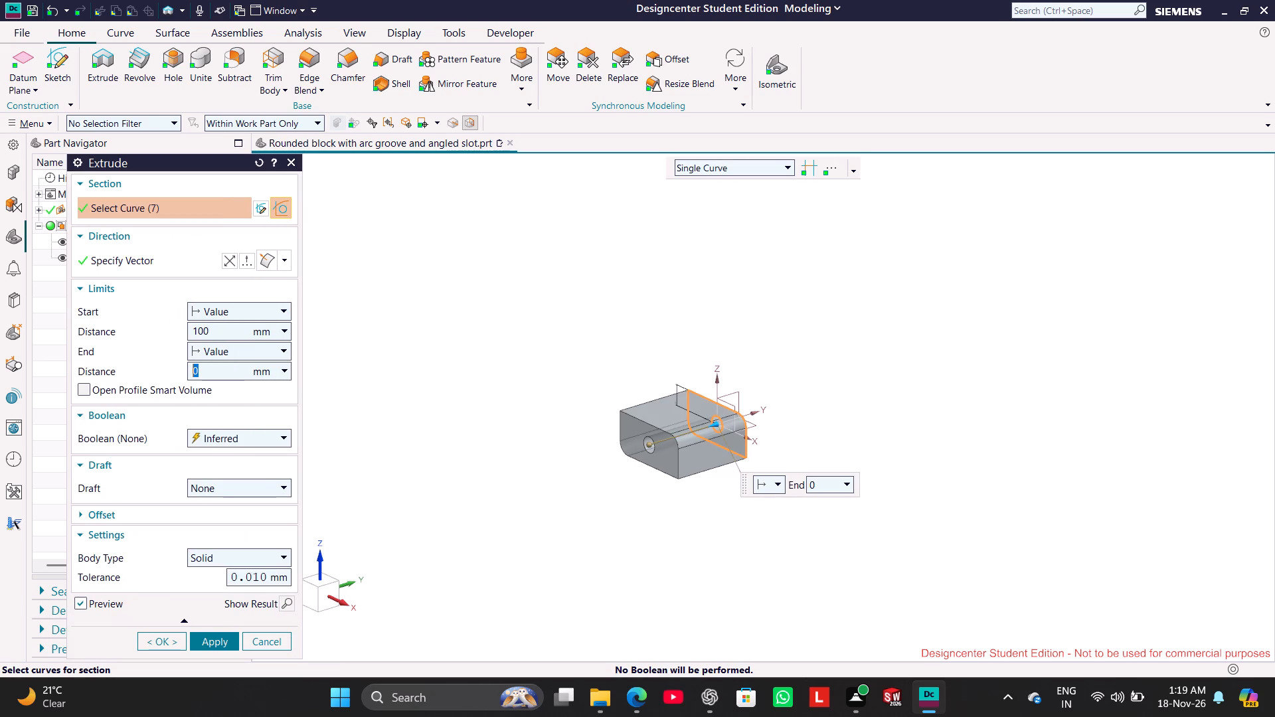
double_click(233, 333)
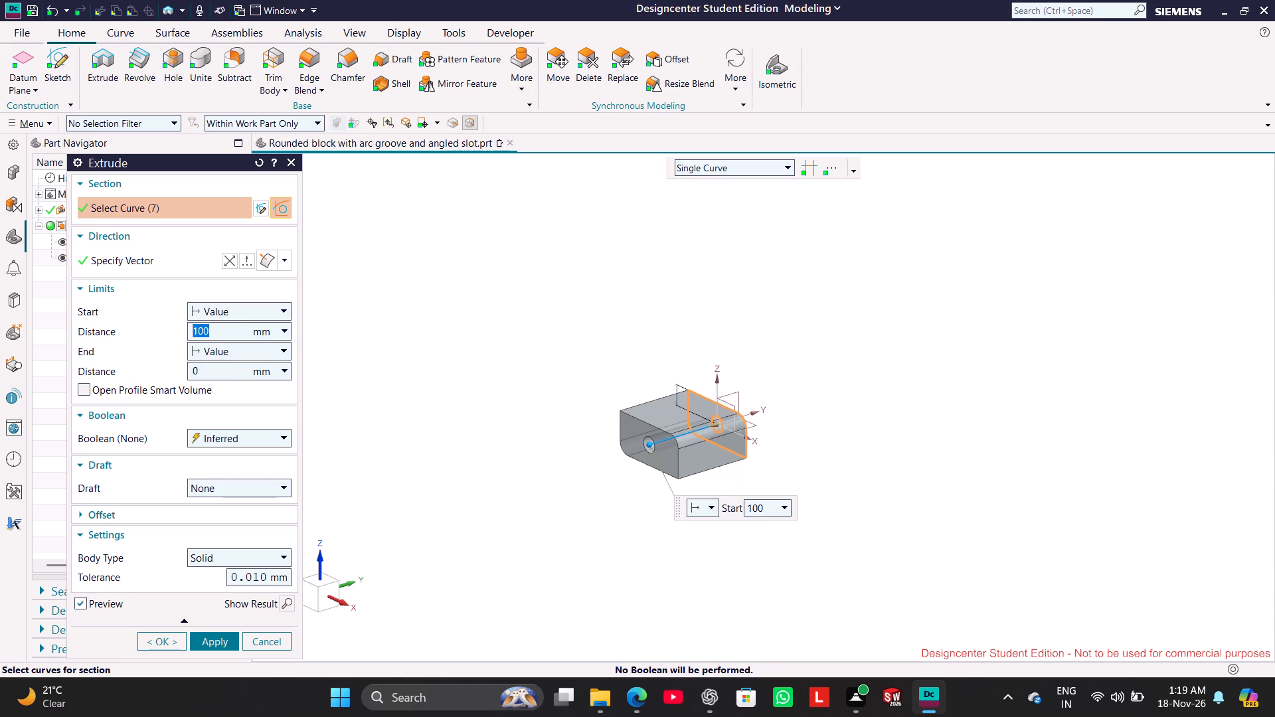
text(20)
key(Return)
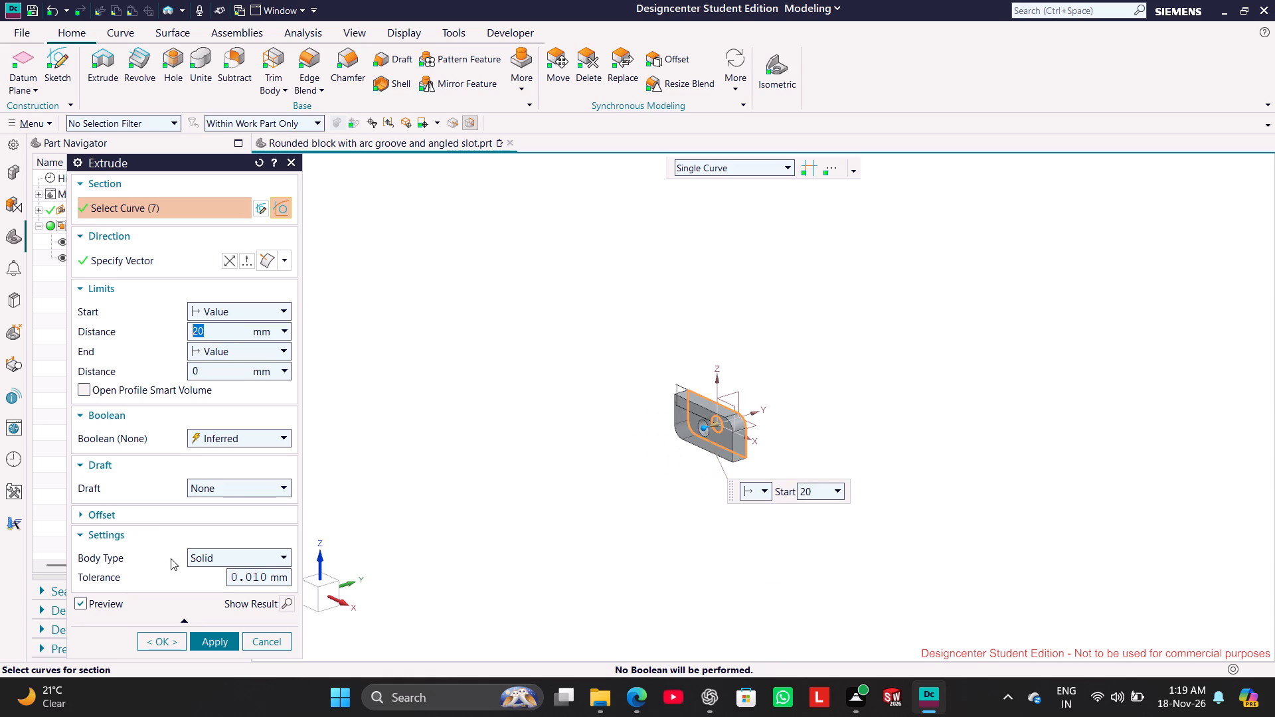
click(212, 641)
click(273, 641)
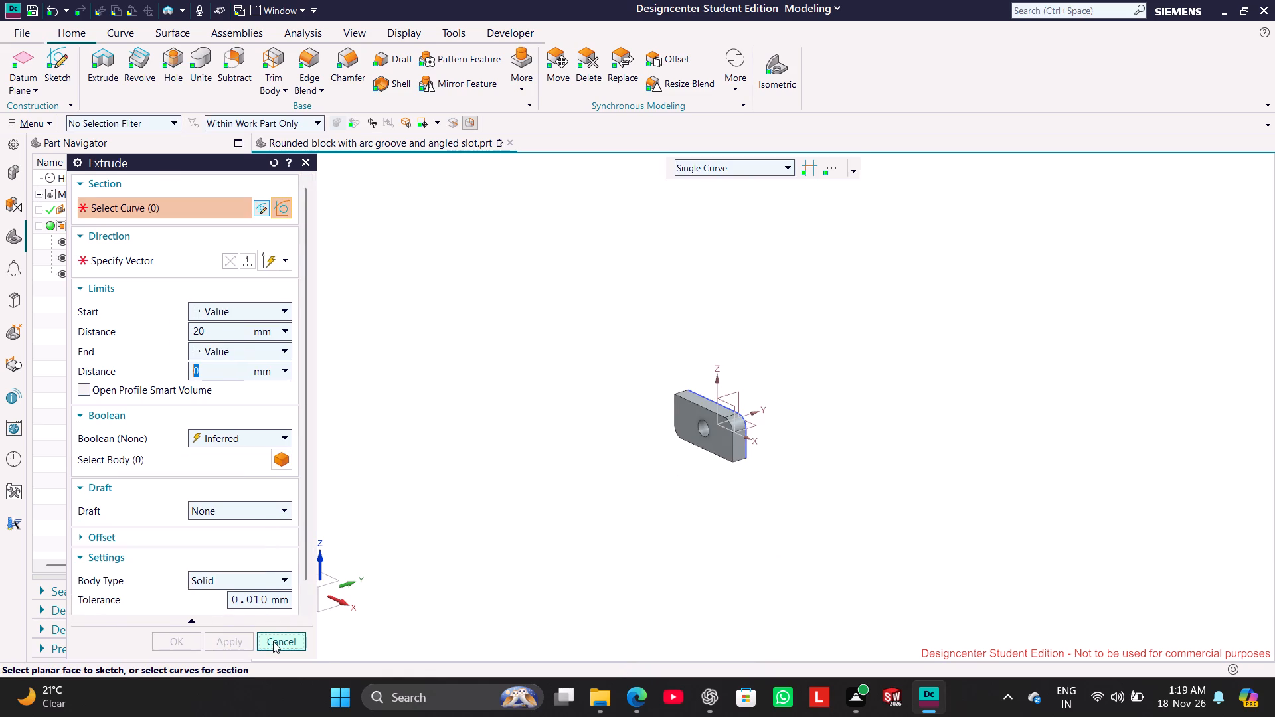
Show the block in isometric view and hide its base sketch.
click(781, 74)
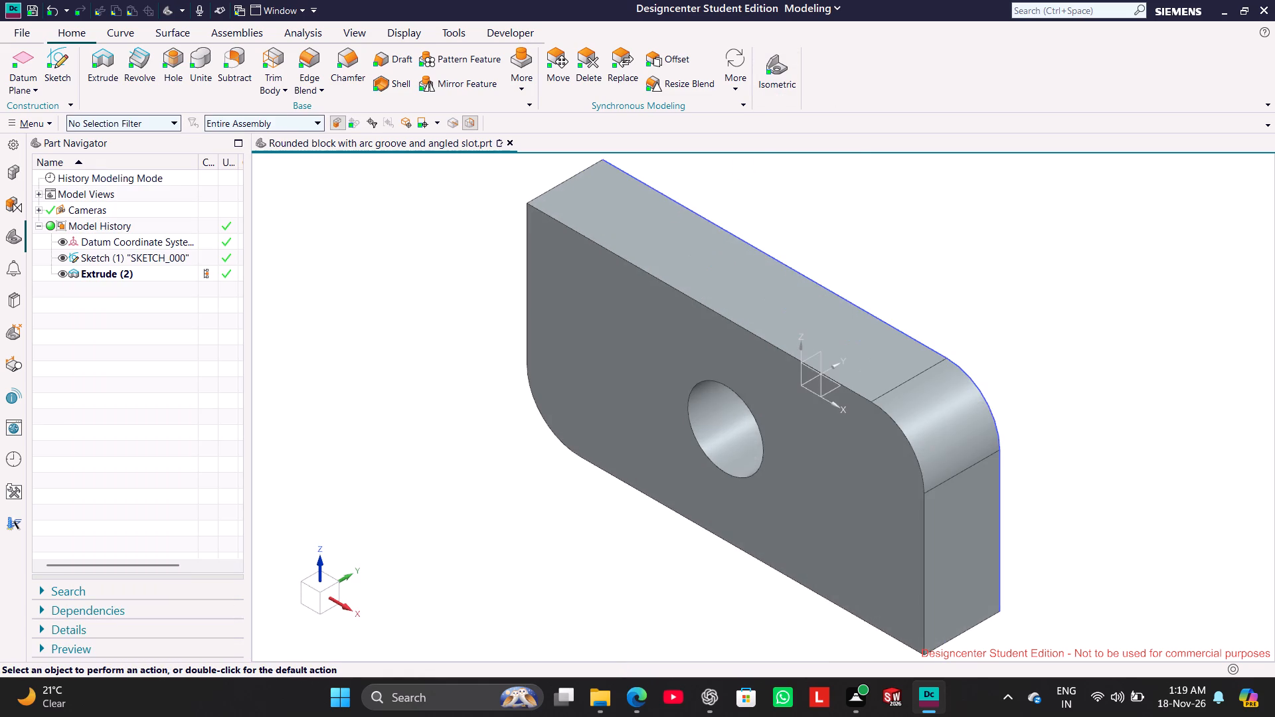
scroll(478, 311, down, 2)
scroll(332, 325, up, 1)
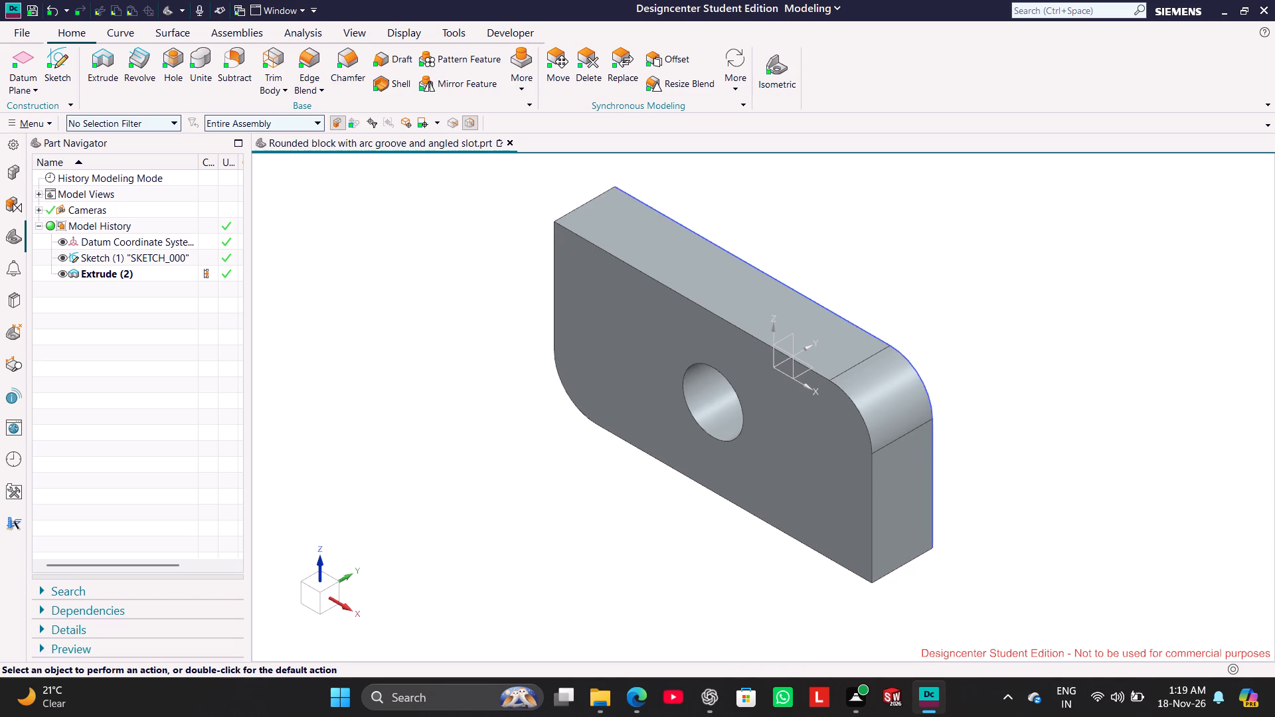
click(66, 258)
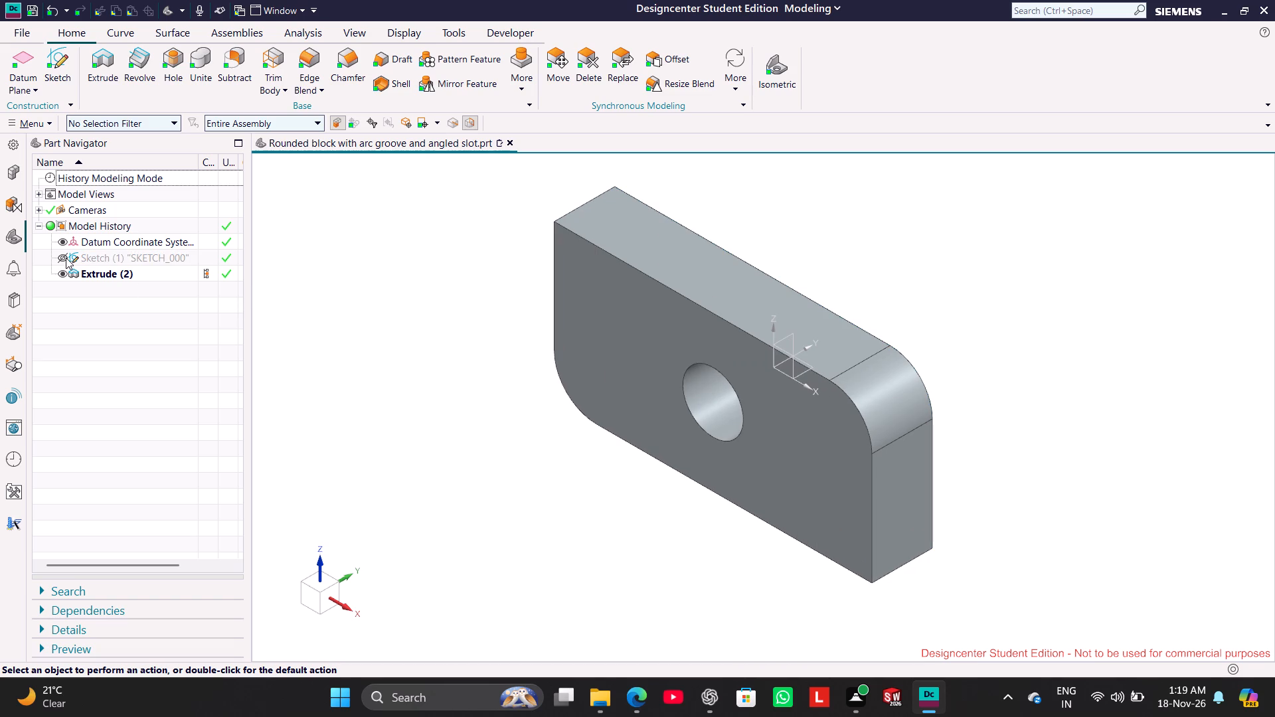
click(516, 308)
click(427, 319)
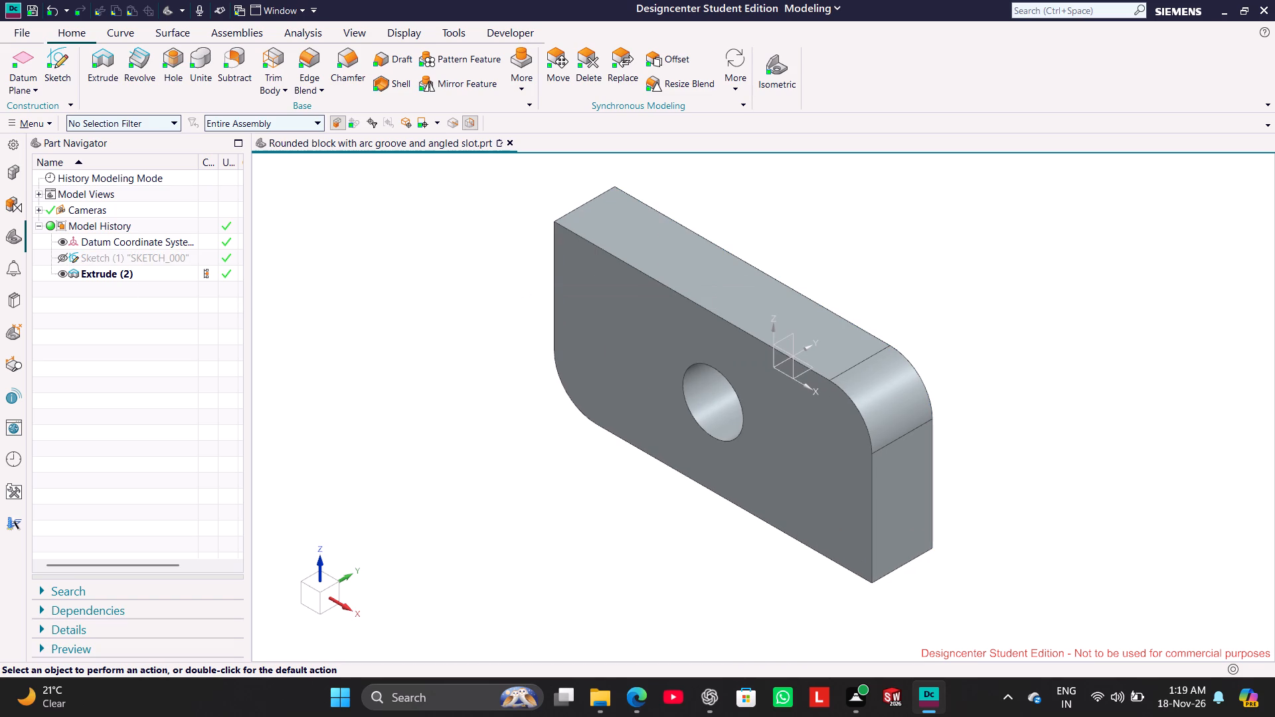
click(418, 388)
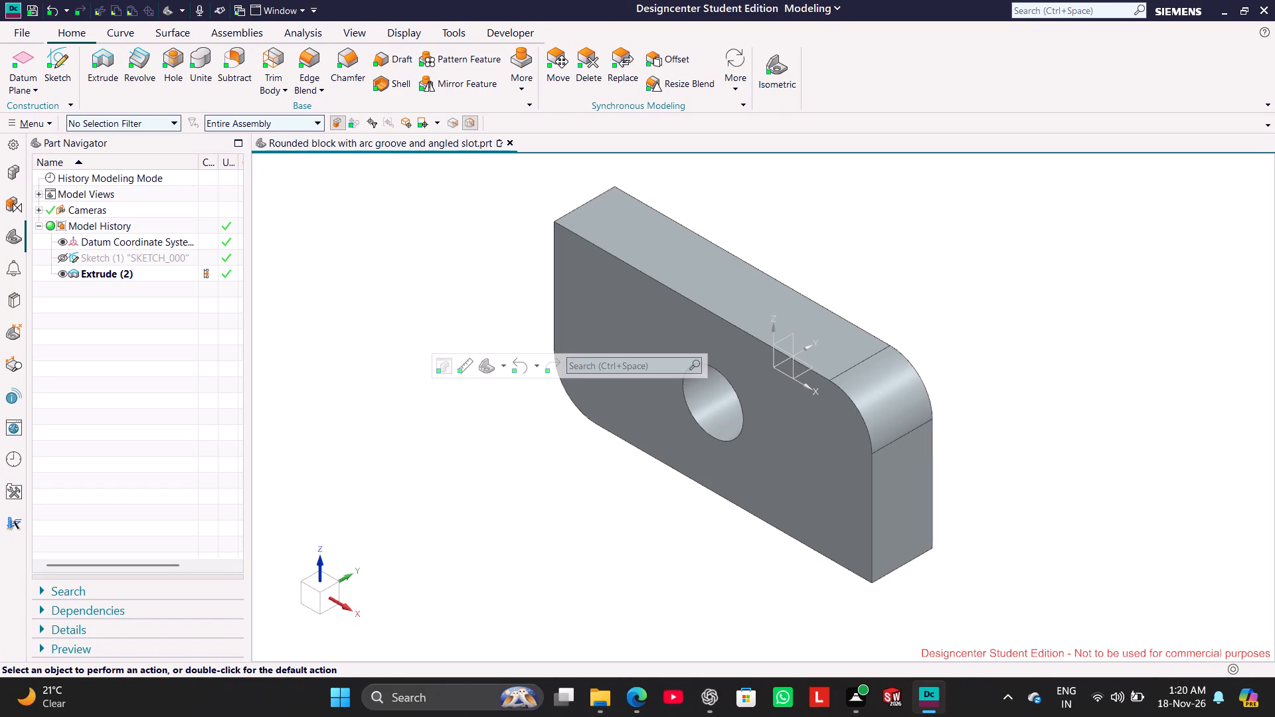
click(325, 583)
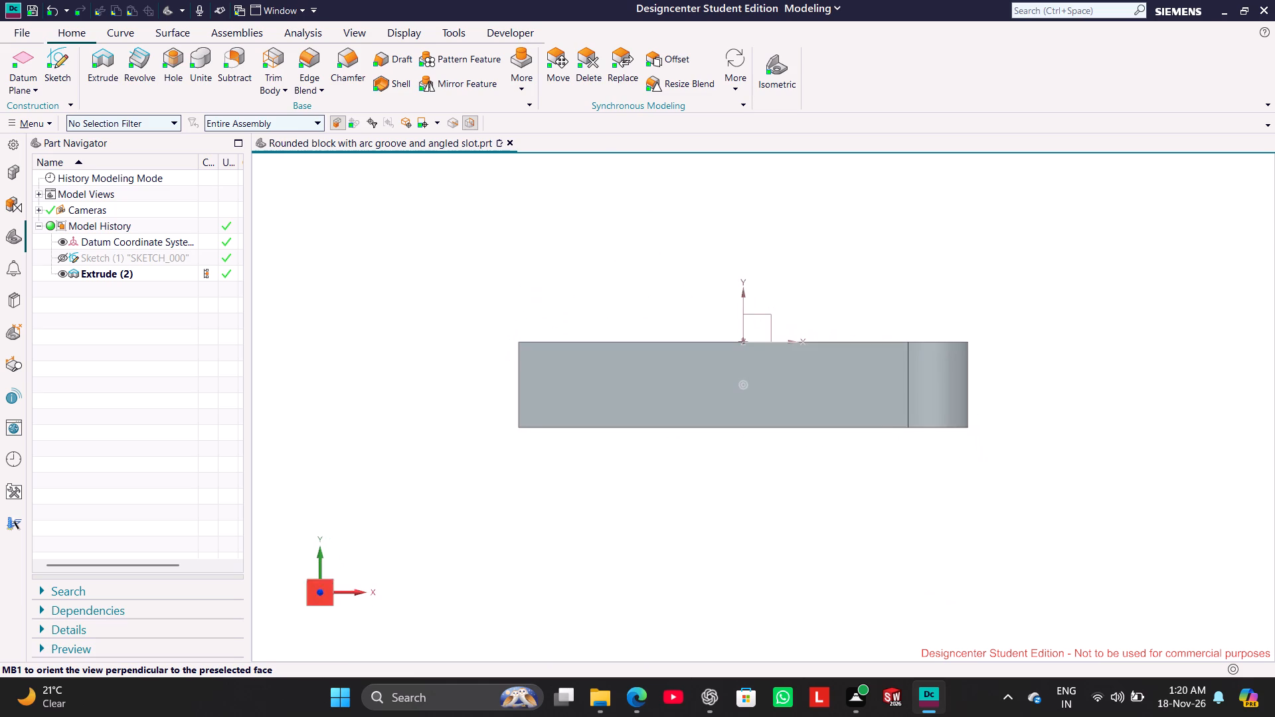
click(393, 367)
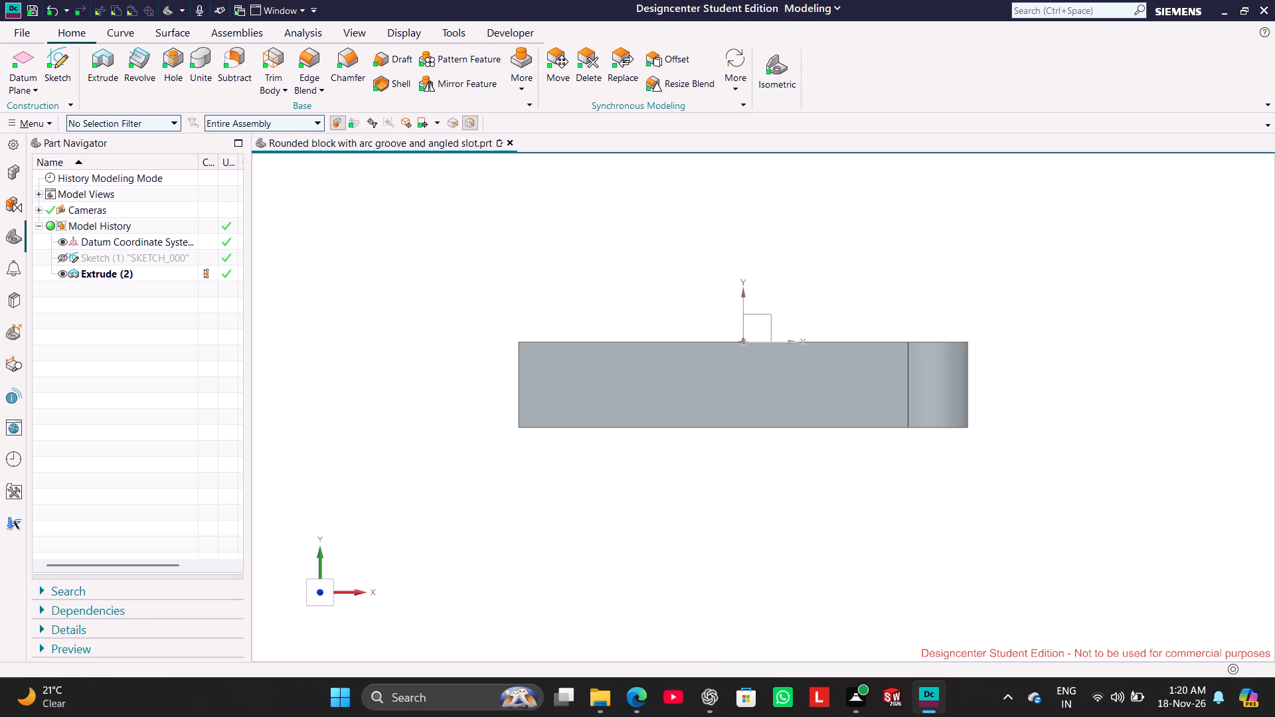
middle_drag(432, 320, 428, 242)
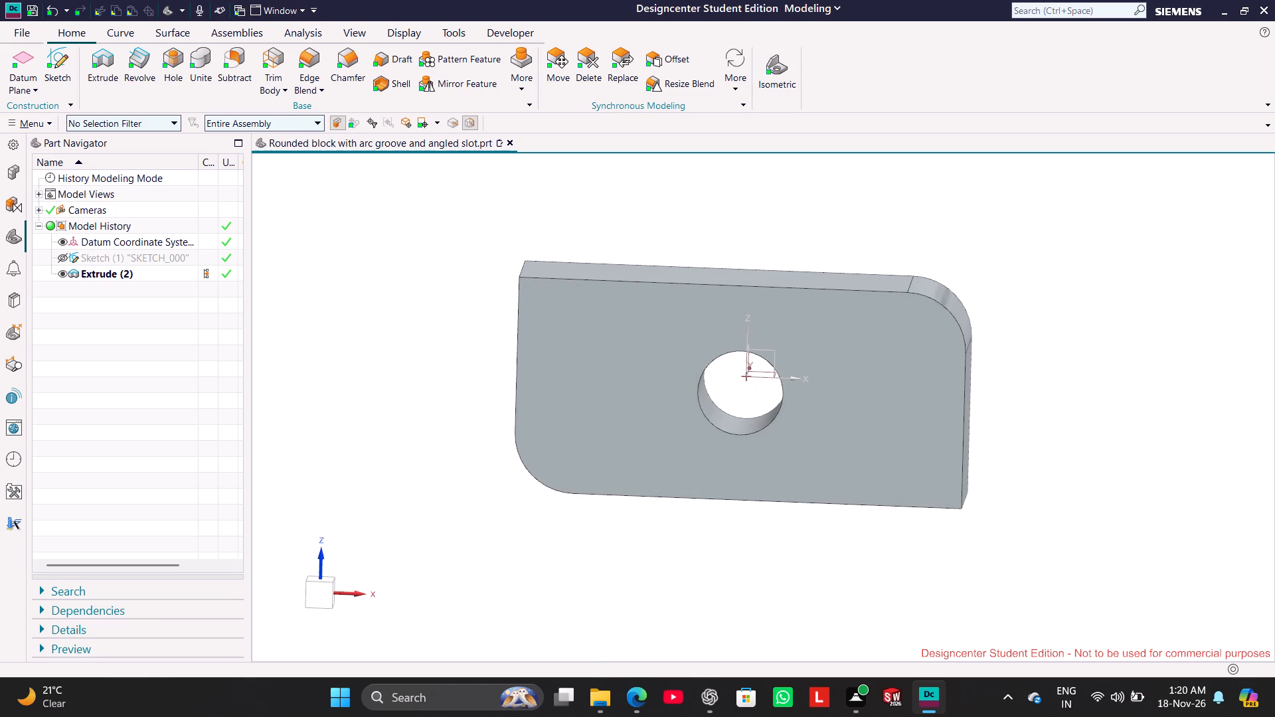
Create a new sketch on the Front principal plane.
click(48, 60)
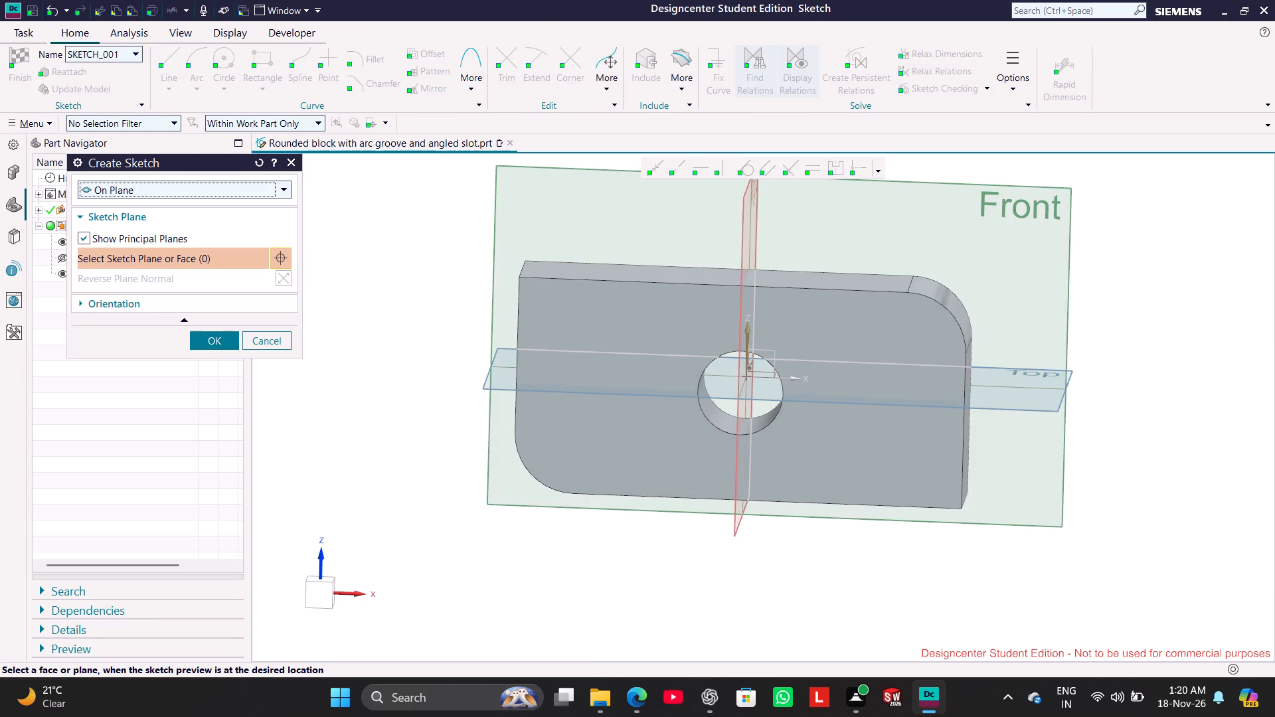
middle_drag(402, 289, 384, 301)
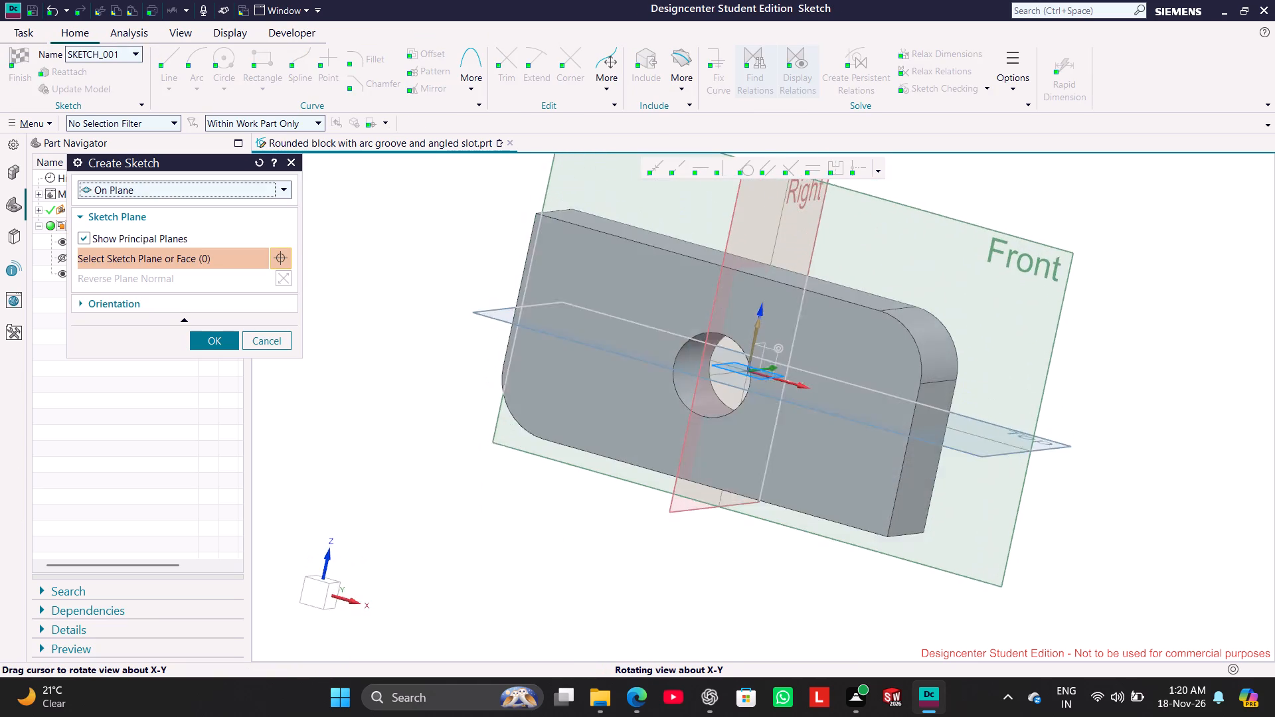
middle_drag(384, 301, 364, 305)
scroll(367, 311, up, 3)
scroll(439, 323, down, 6)
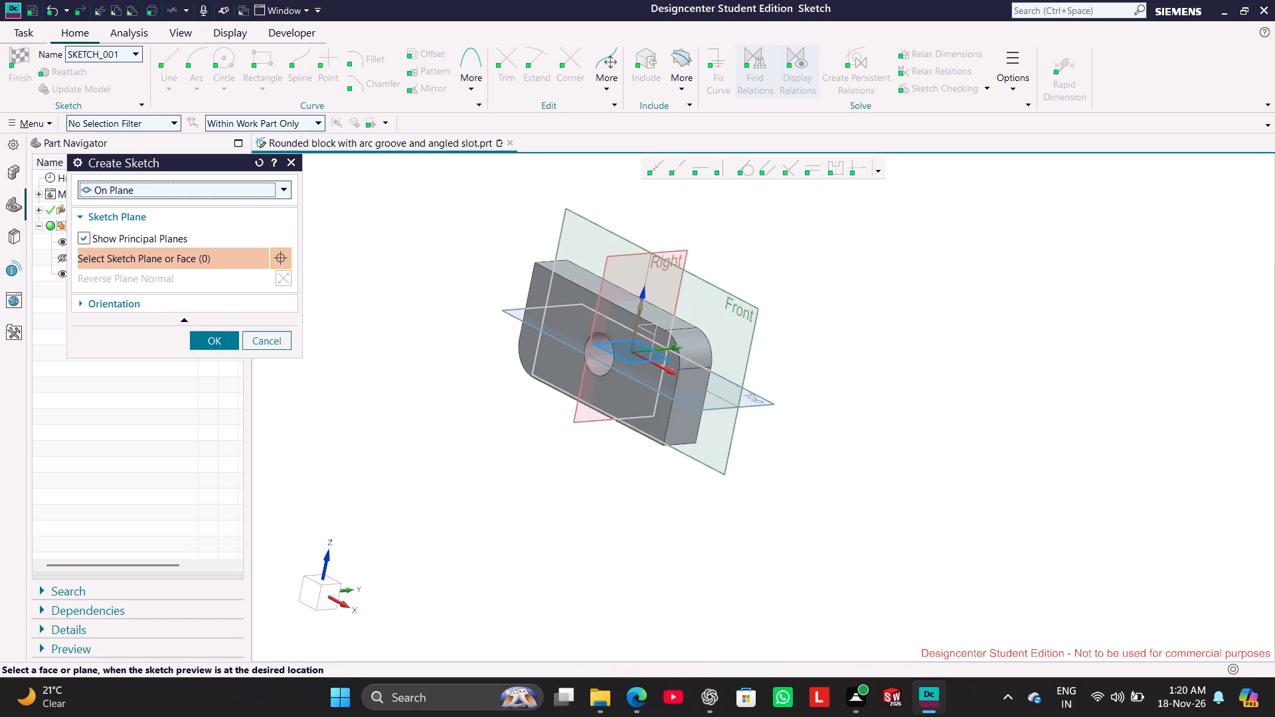
click(736, 300)
click(232, 343)
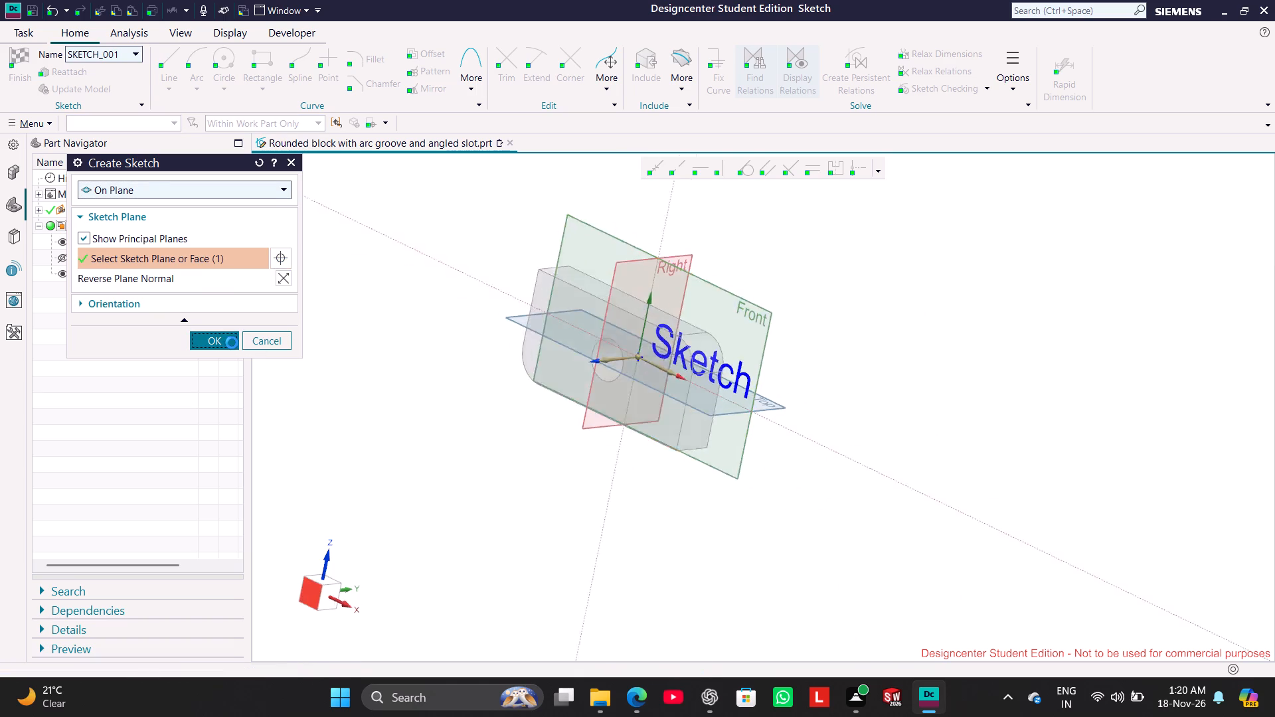
click(533, 287)
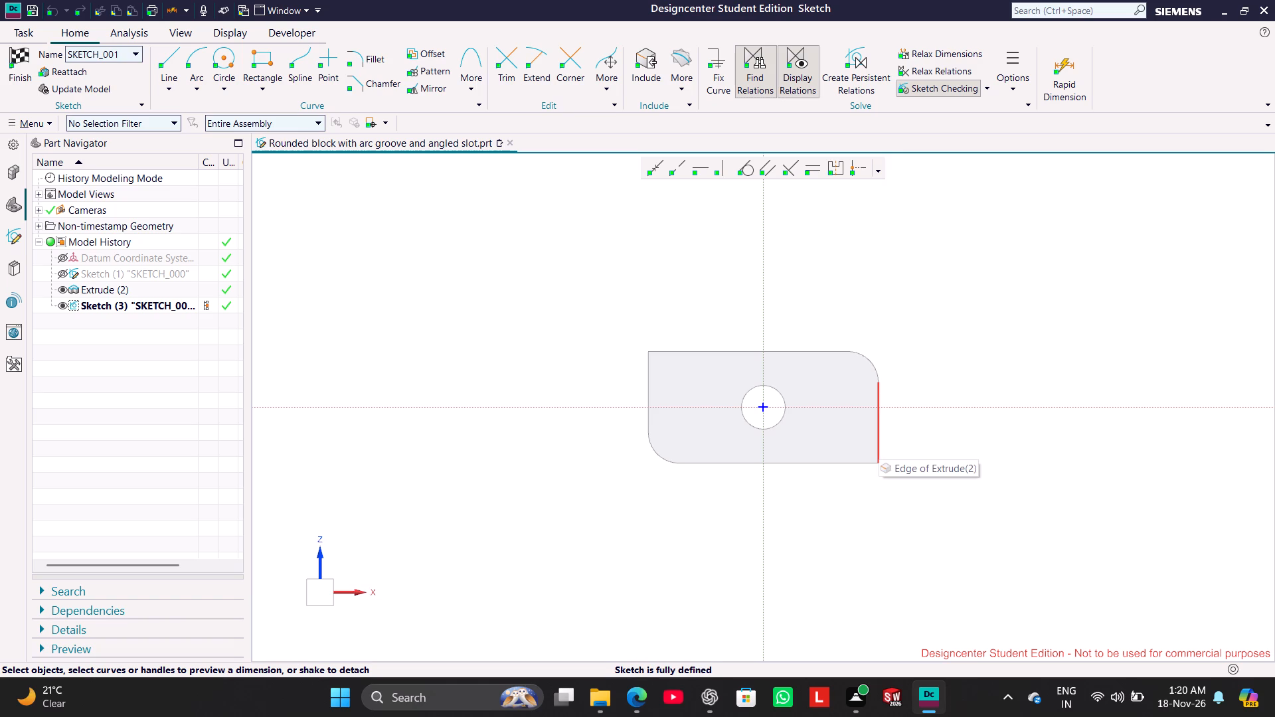
Include the central hole's circular edge in the new sketch.
scroll(840, 376, up, 2)
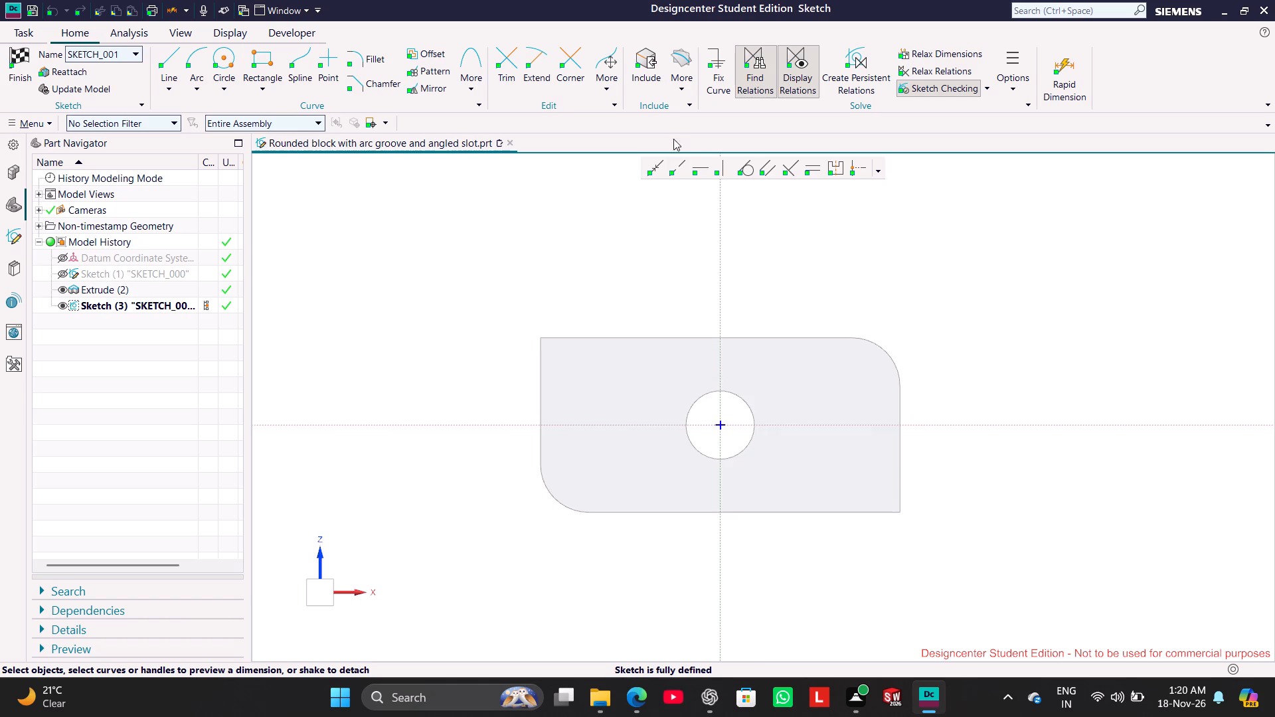
click(651, 58)
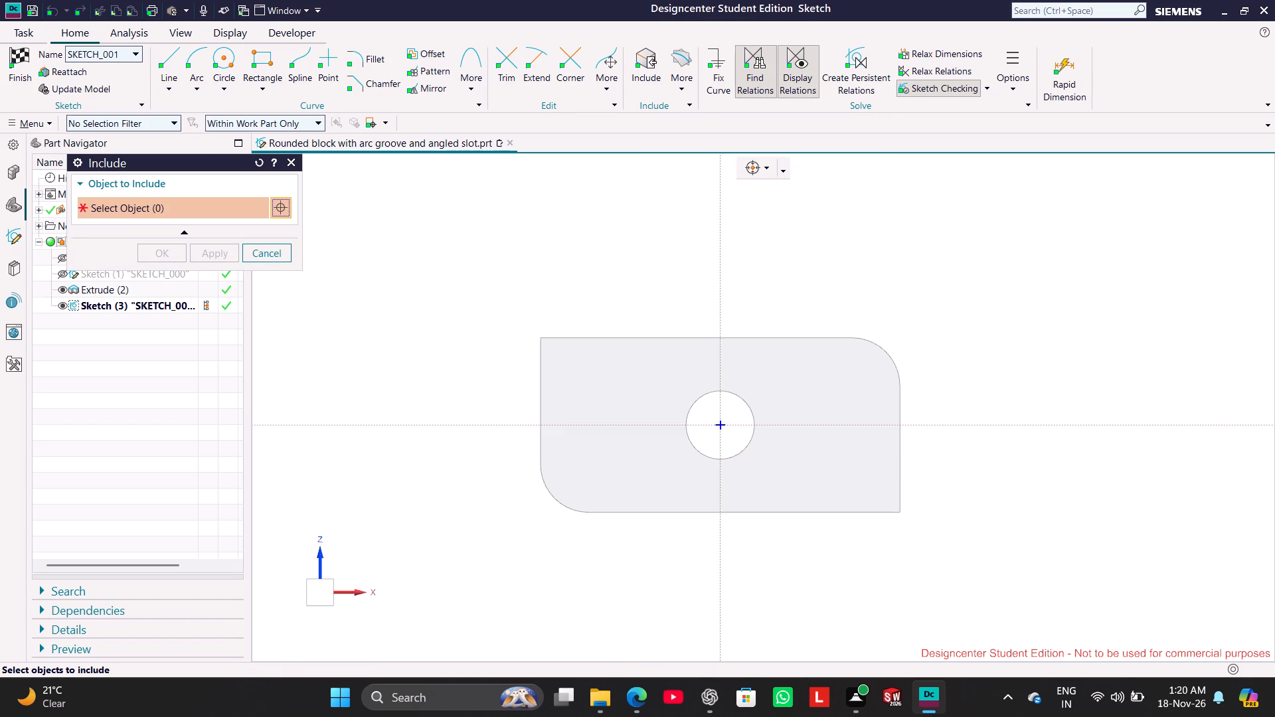
click(740, 398)
click(218, 248)
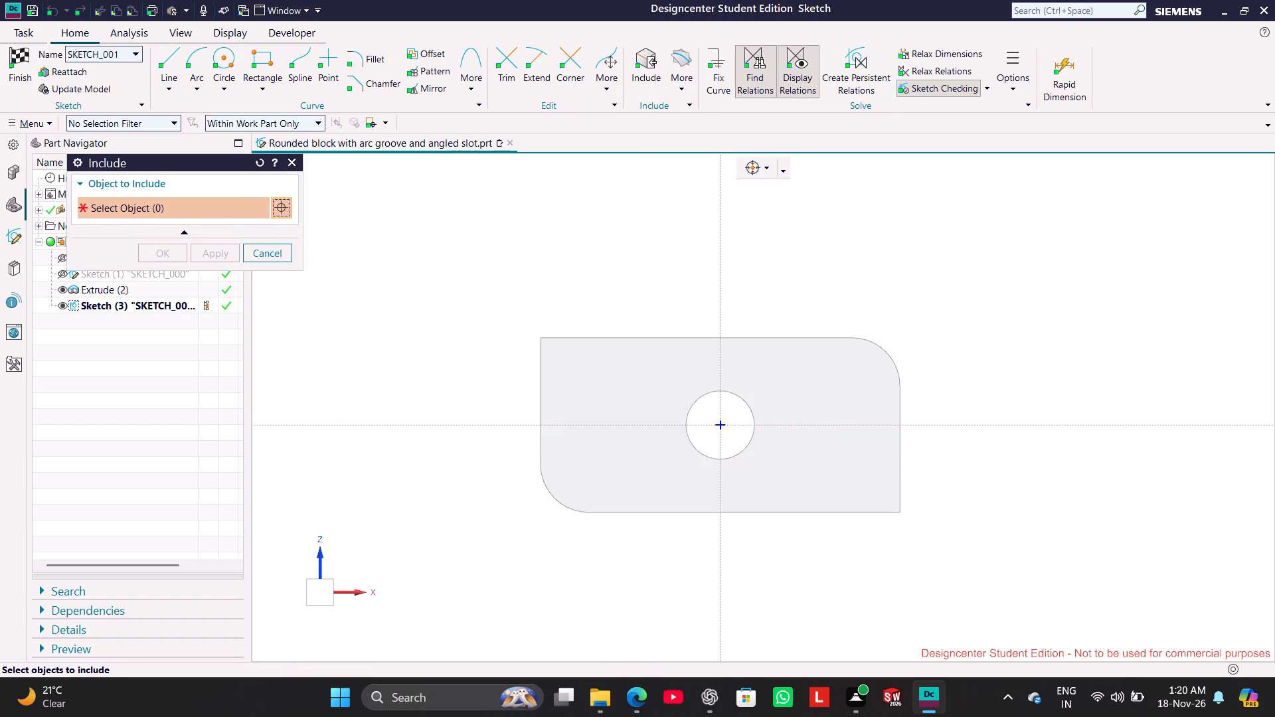
click(288, 252)
Include the central hole's circular edge in the current sketch.
scroll(728, 406, up, 1)
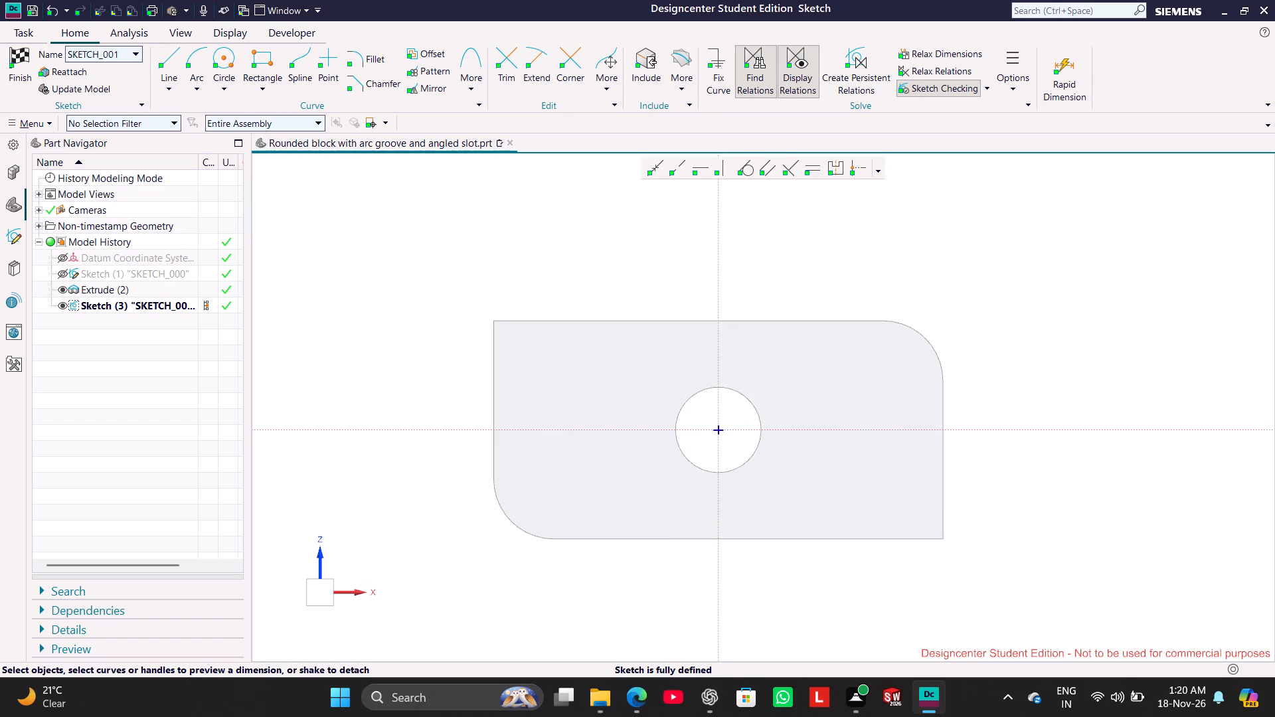
scroll(729, 406, up, 1)
click(743, 390)
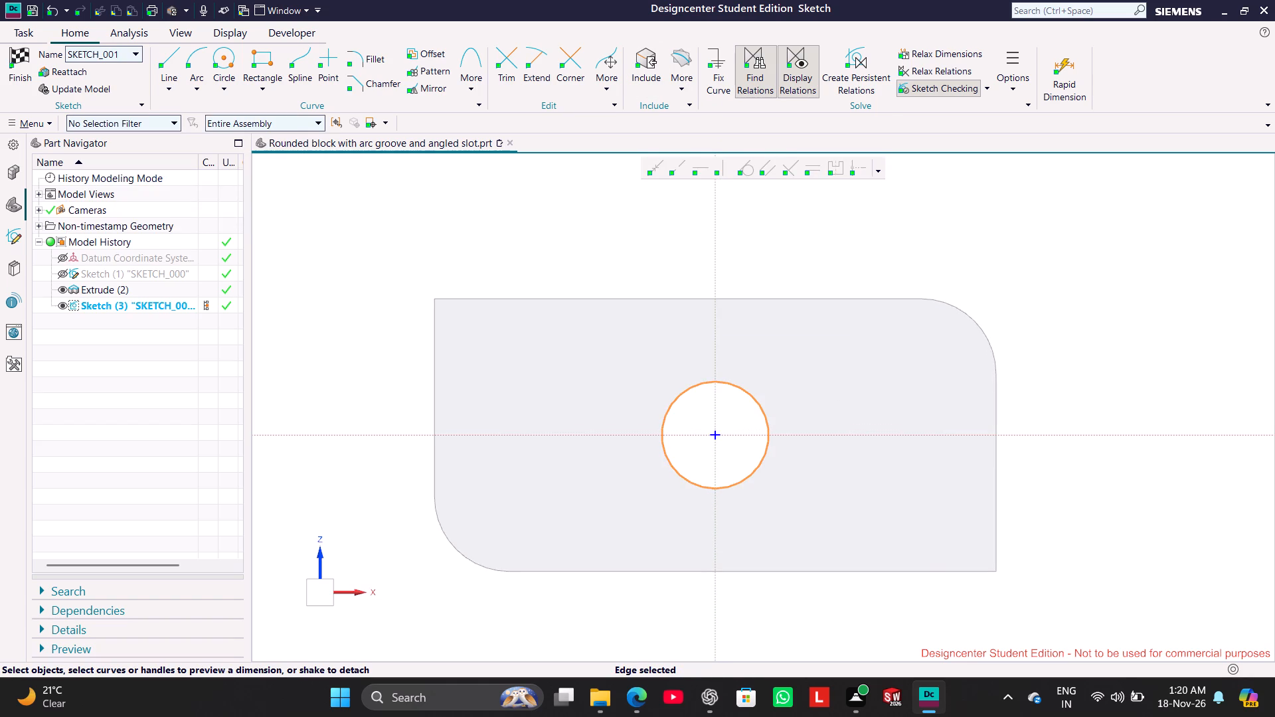
click(648, 59)
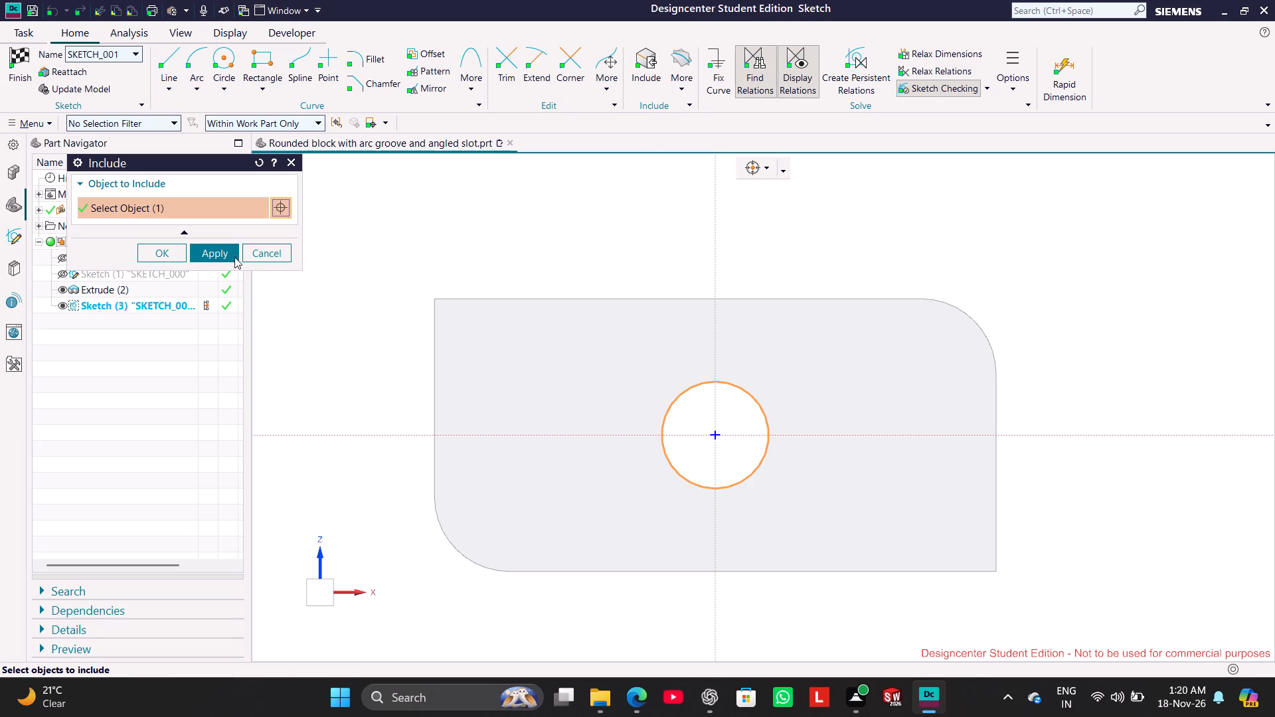
click(222, 253)
click(280, 254)
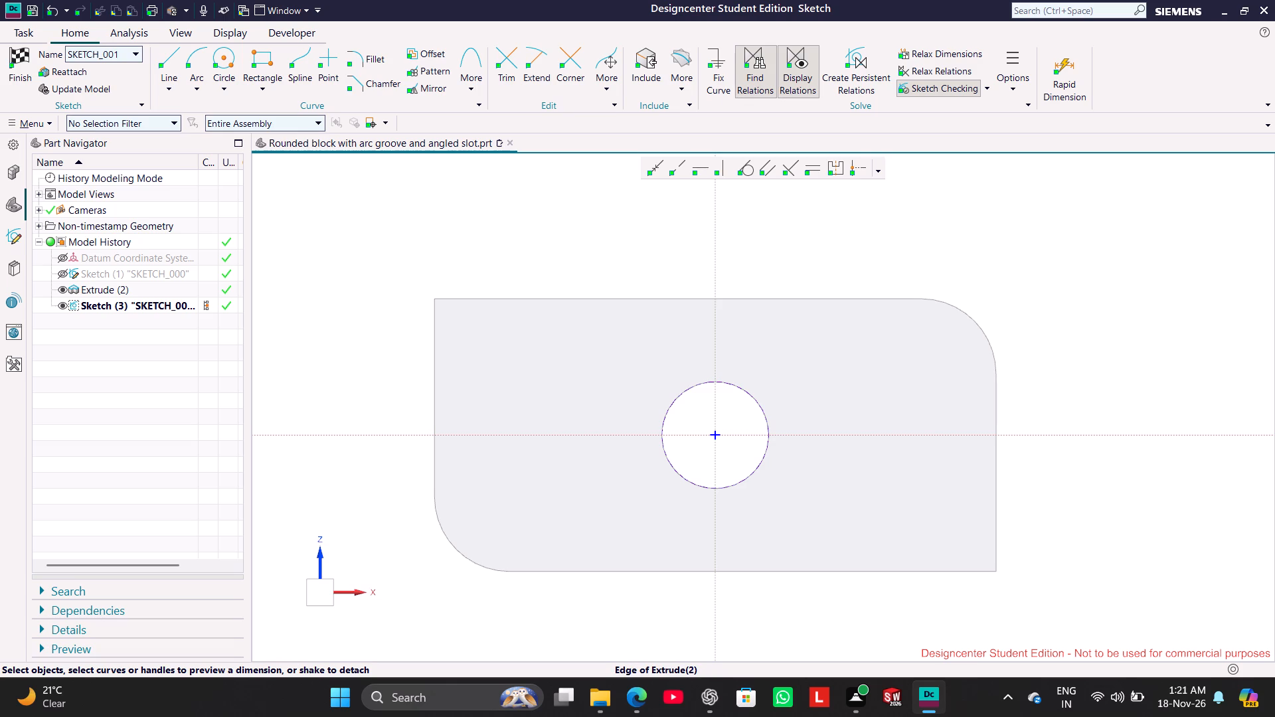
Include the block's lower-left and upper-right rounded corner edges in the sketch.
click(450, 544)
click(647, 62)
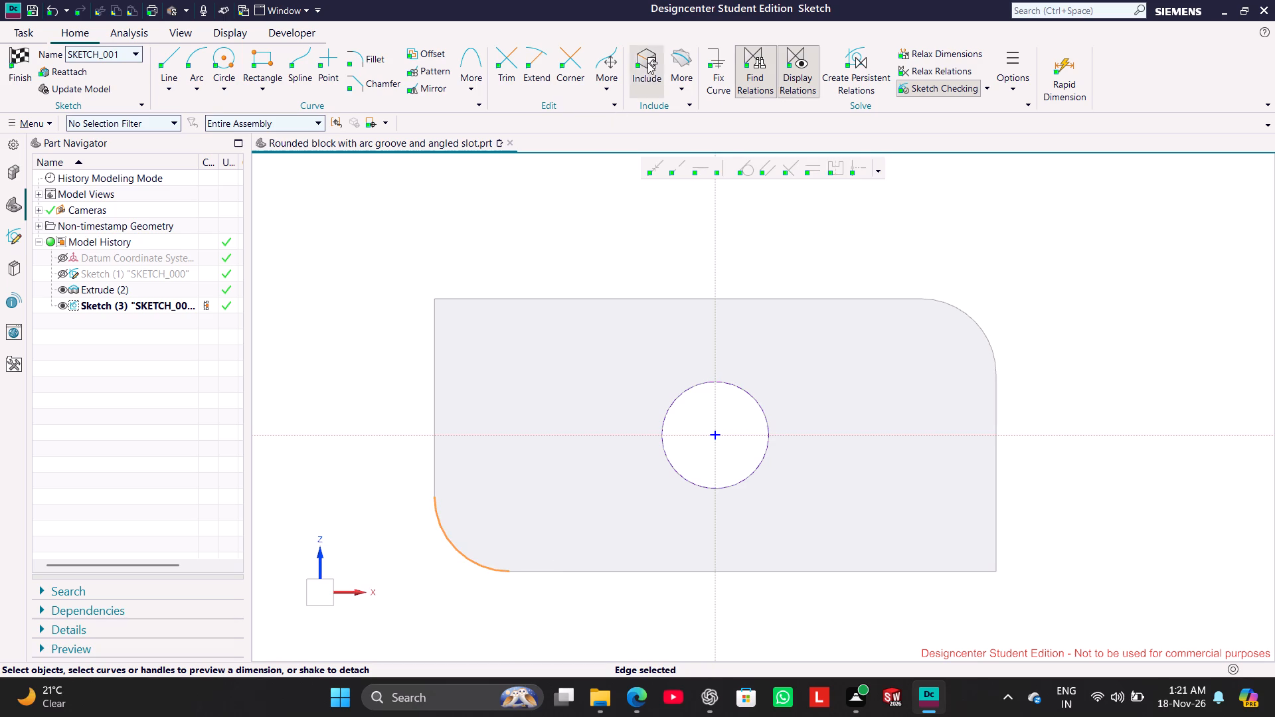
click(227, 255)
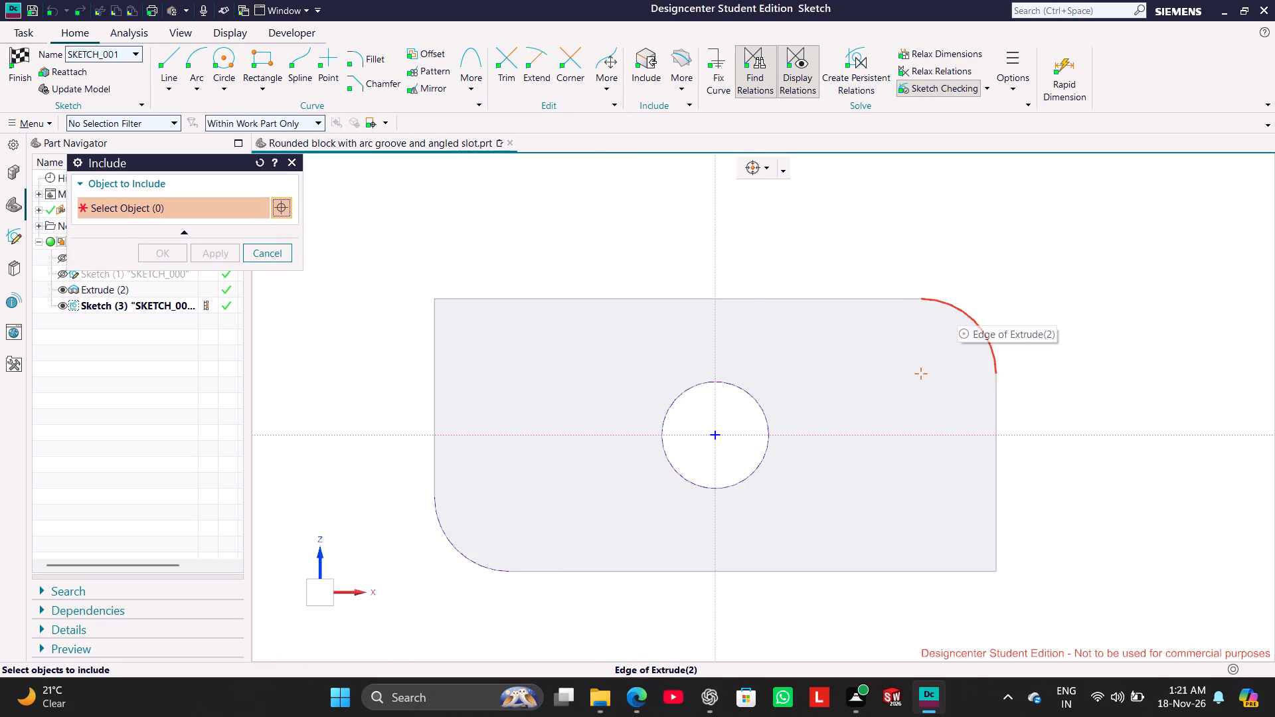
click(968, 313)
click(232, 255)
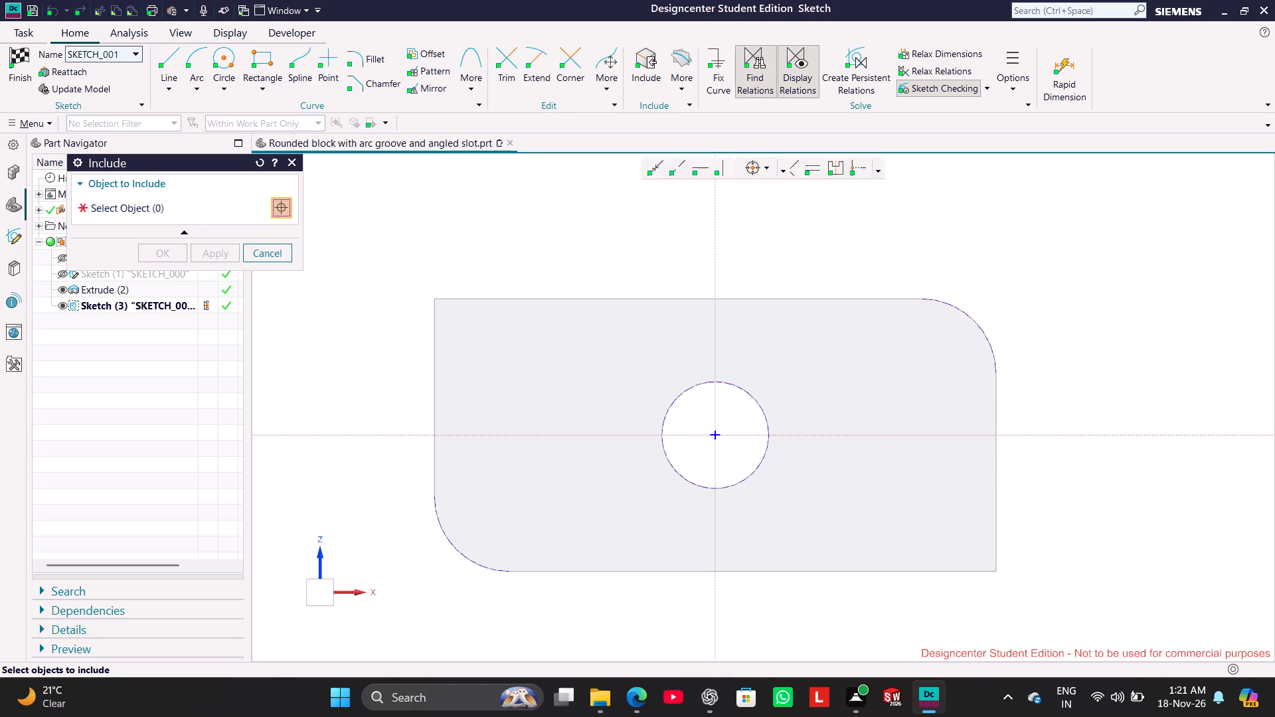
click(583, 216)
scroll(715, 549, down, 2)
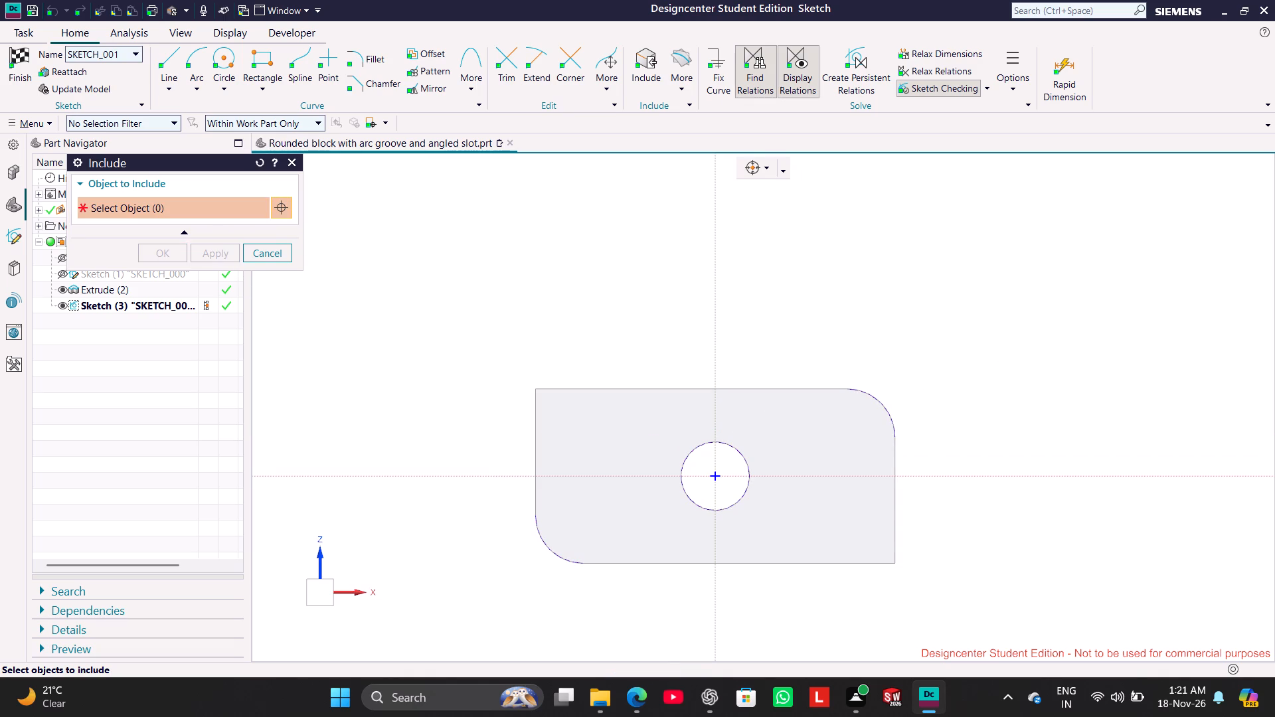
scroll(535, 594, up, 1)
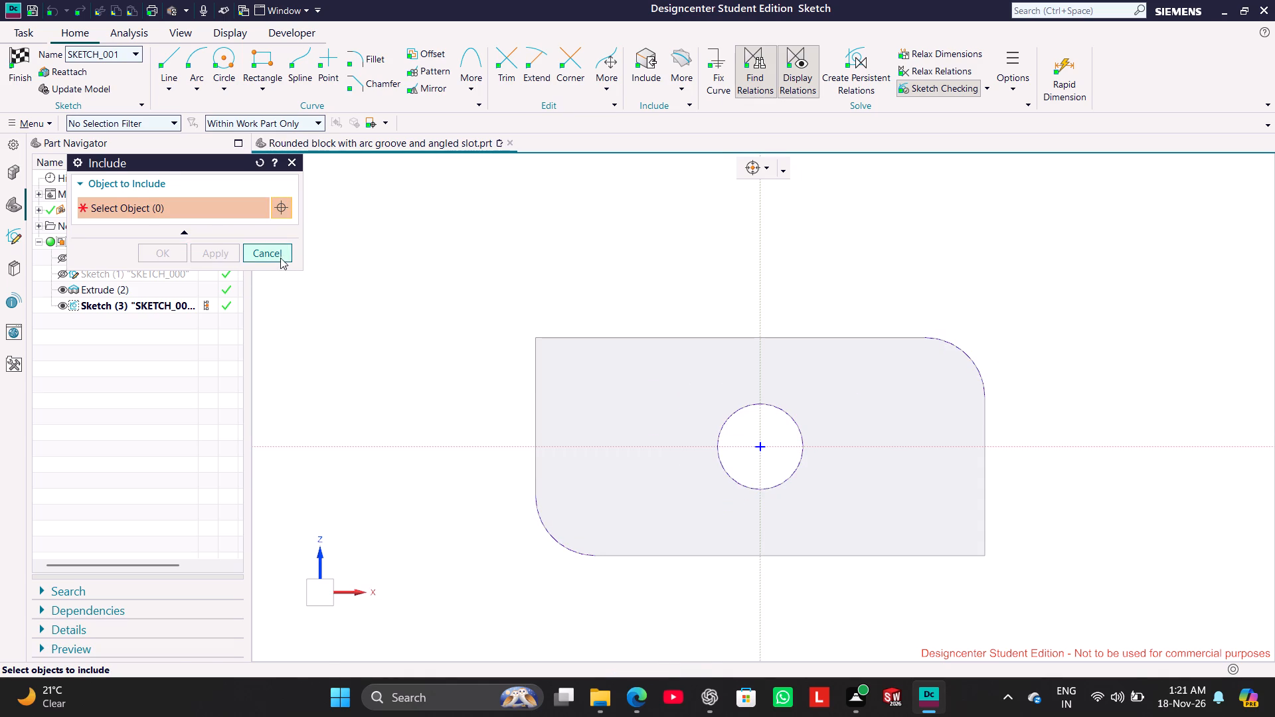
click(279, 256)
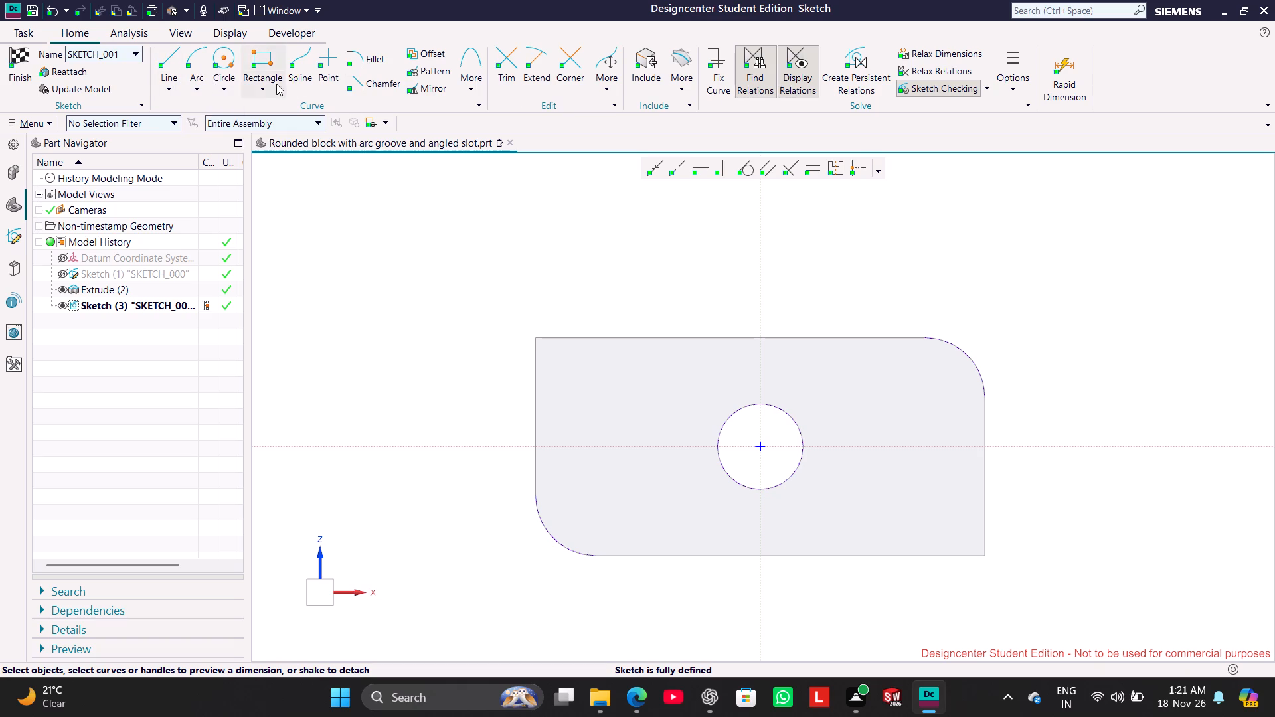
Include the block's left, right and bottom straight edges in the sketch.
click(624, 63)
click(649, 73)
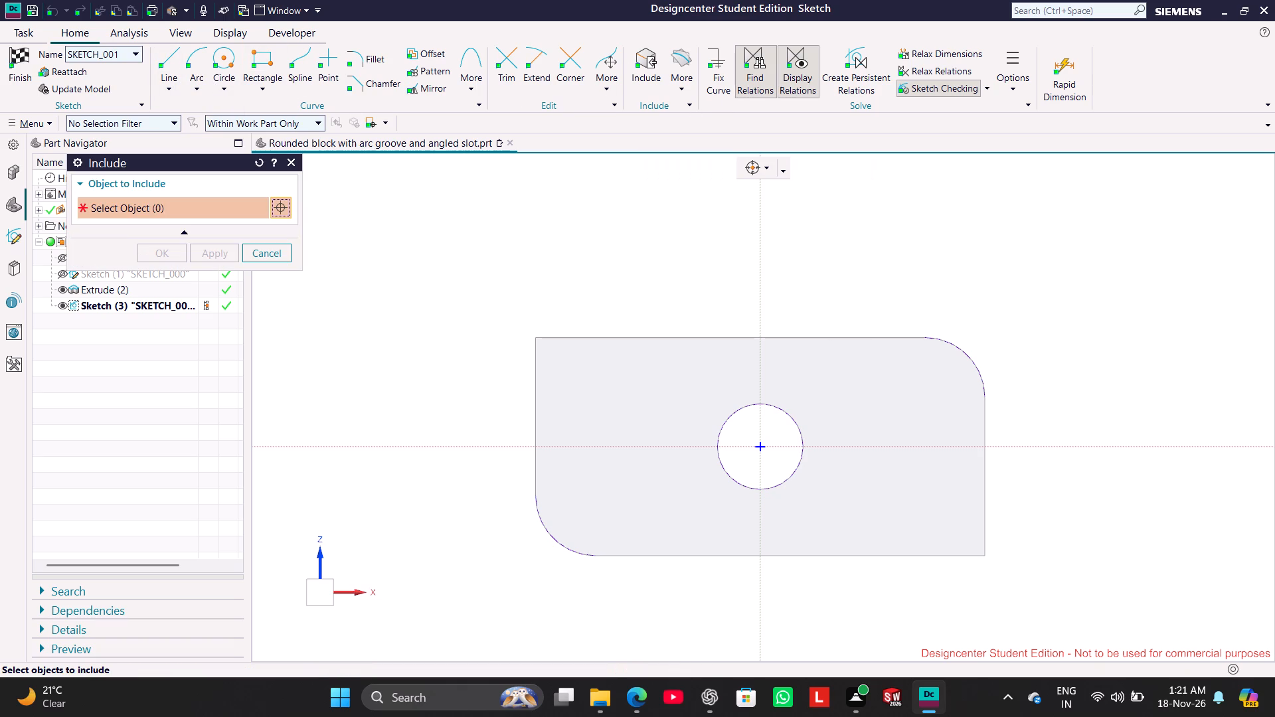
click(539, 404)
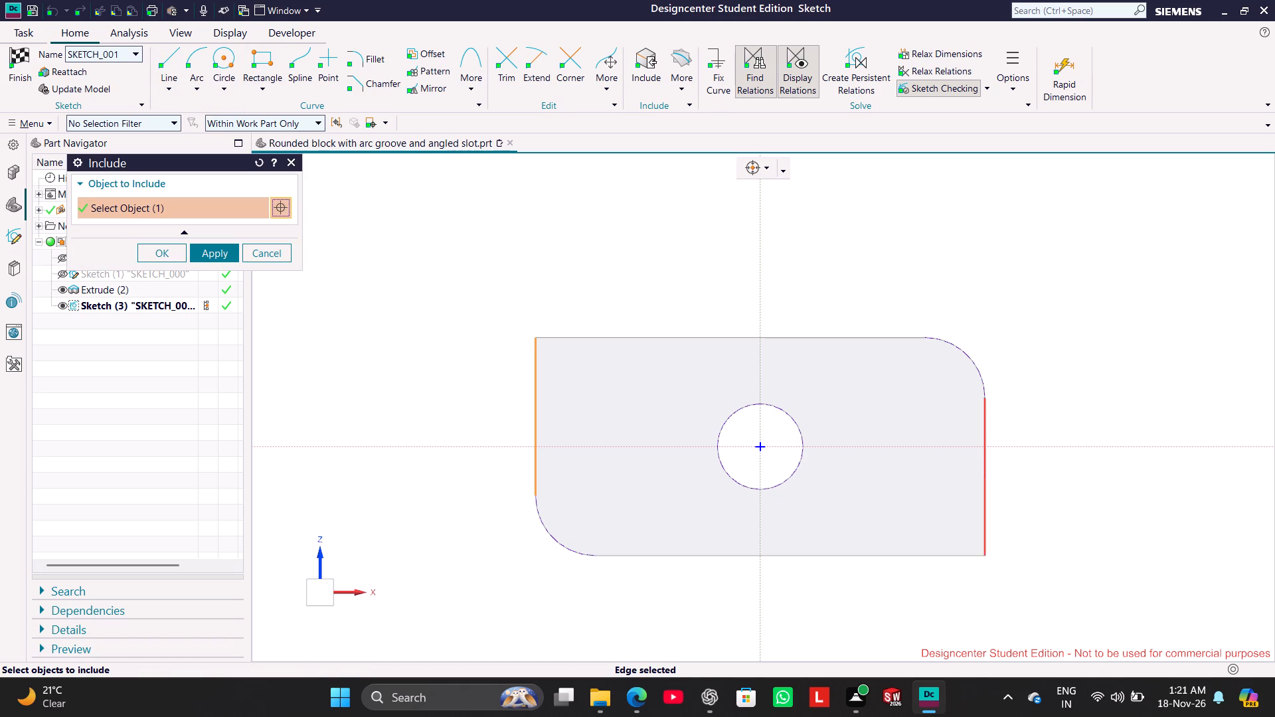
click(989, 481)
click(234, 252)
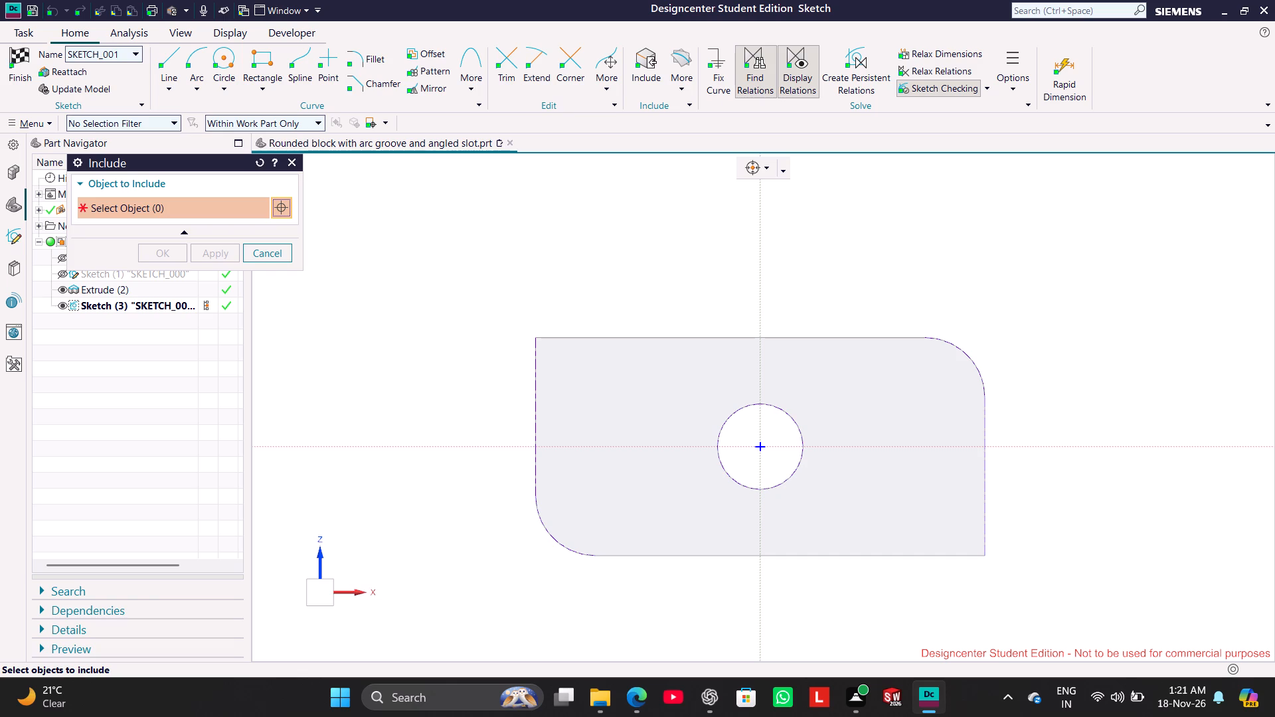
click(713, 554)
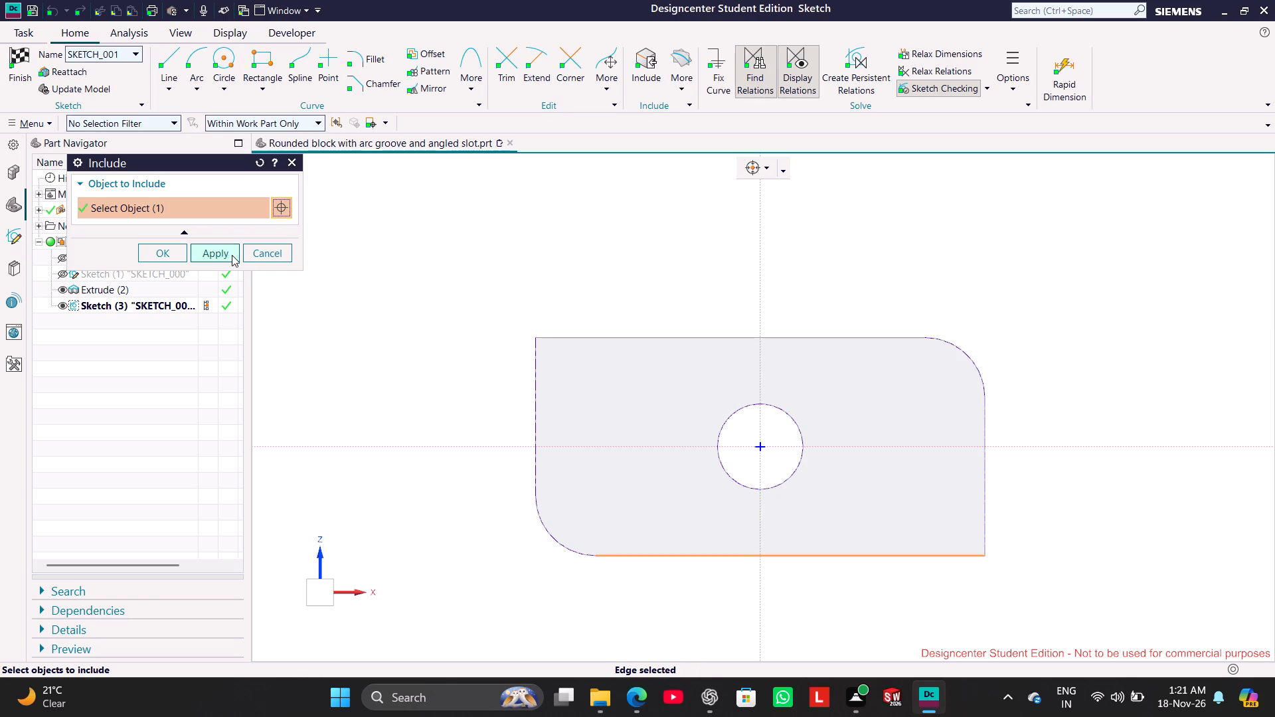
click(228, 253)
click(422, 213)
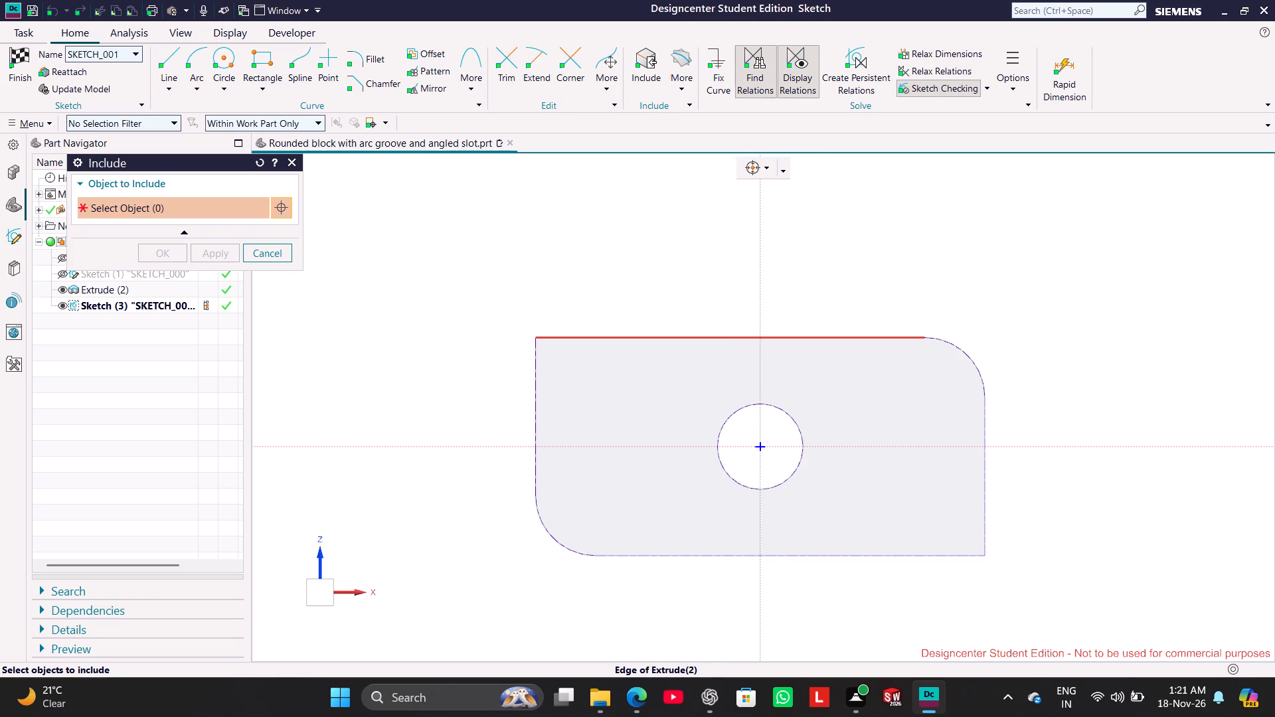
click(276, 254)
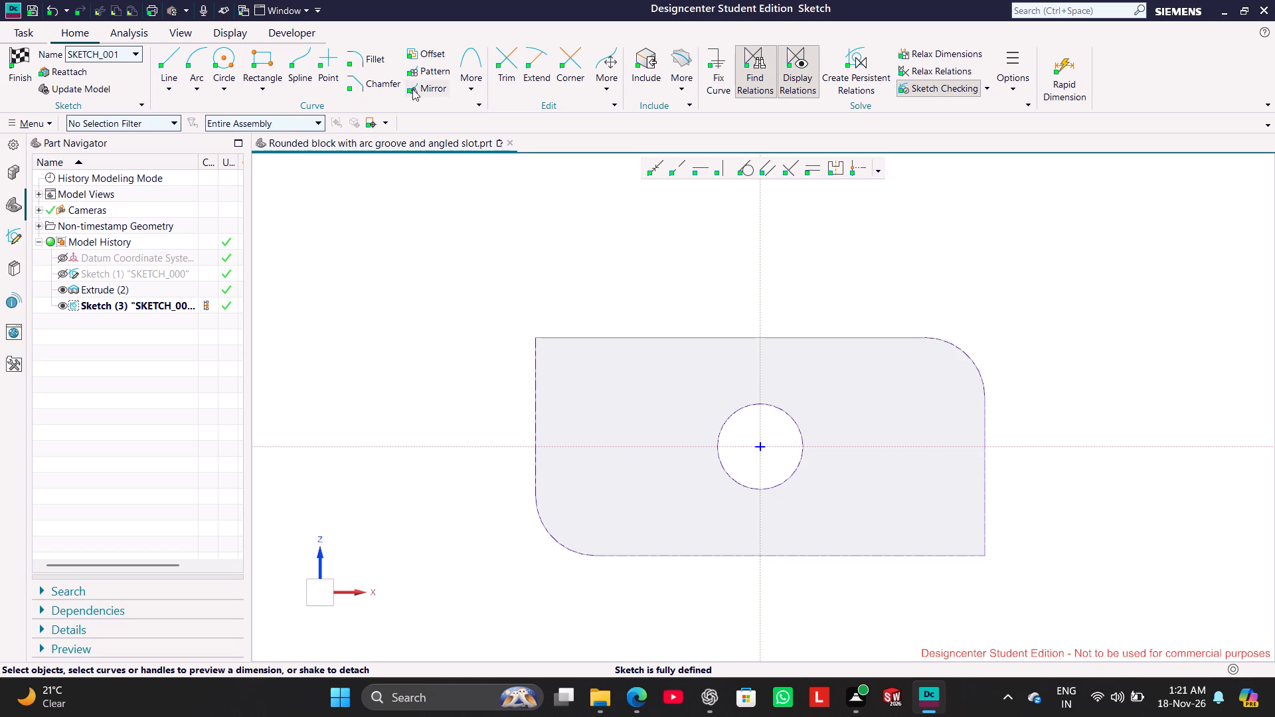
Draw a horizontal line from the block's lower-right corner to about 16 mm past its left edge, and a slanted line up to the upper-left corner.
click(529, 69)
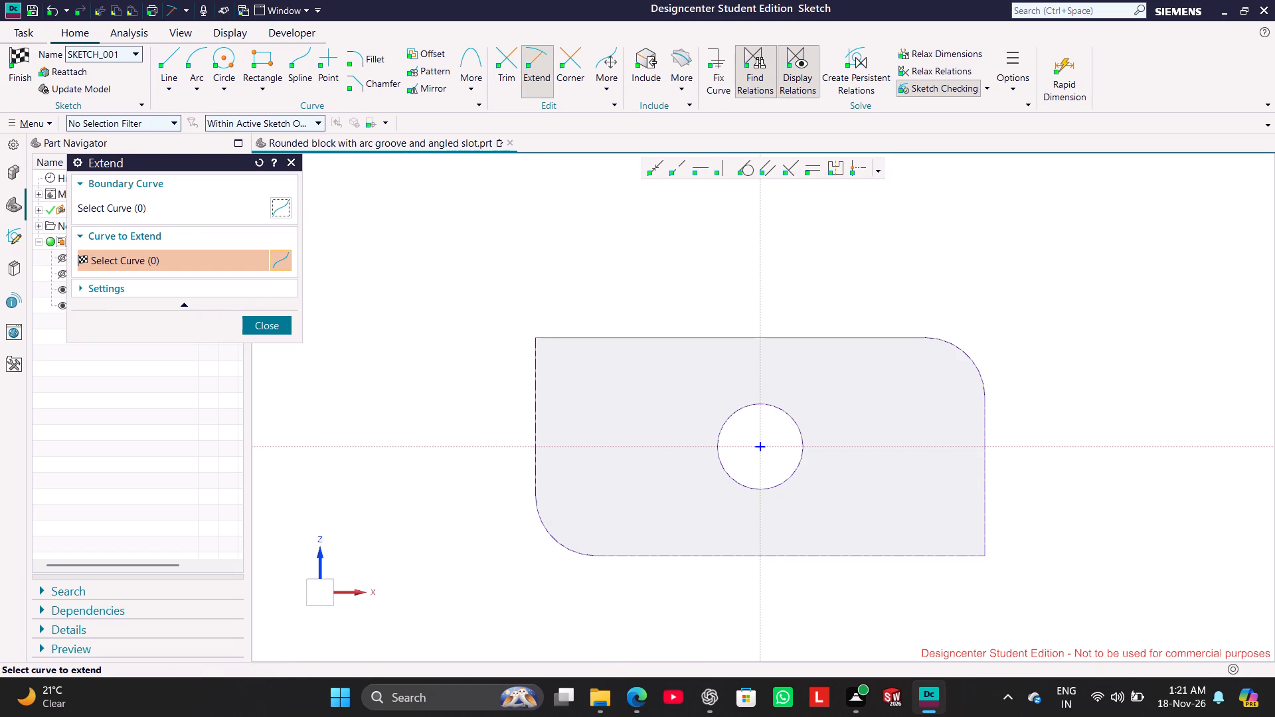
click(280, 325)
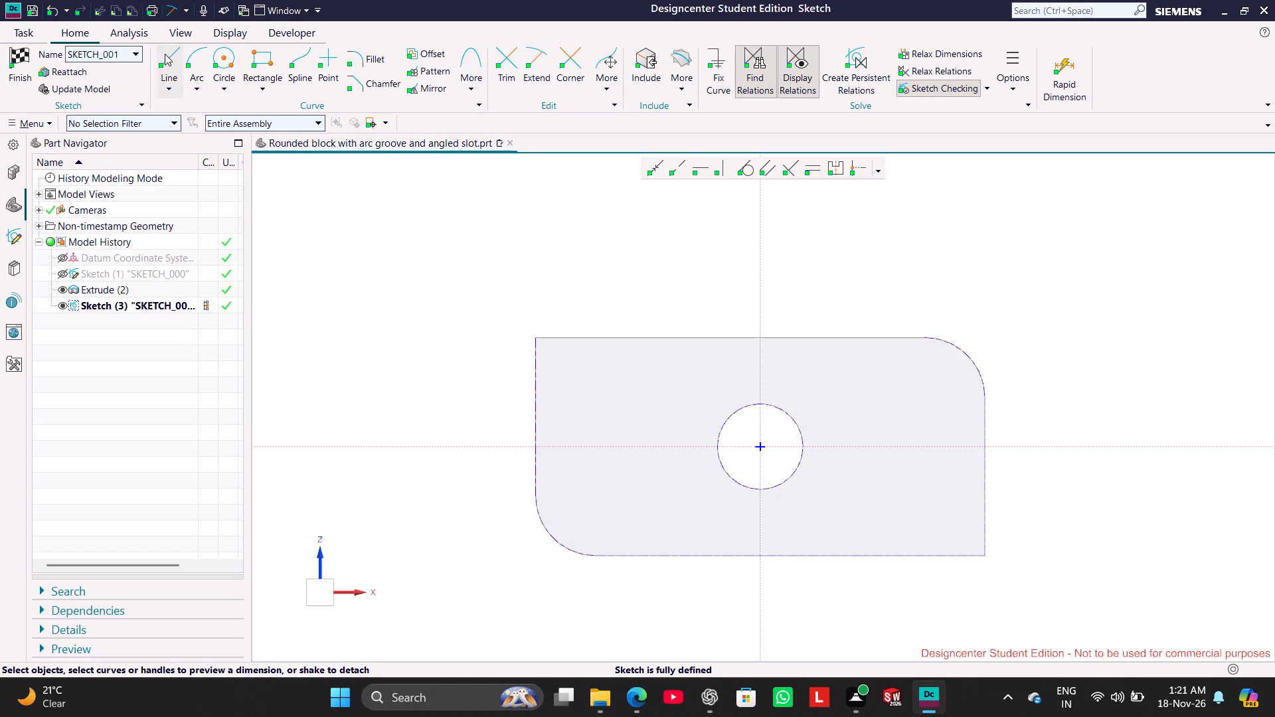
click(165, 56)
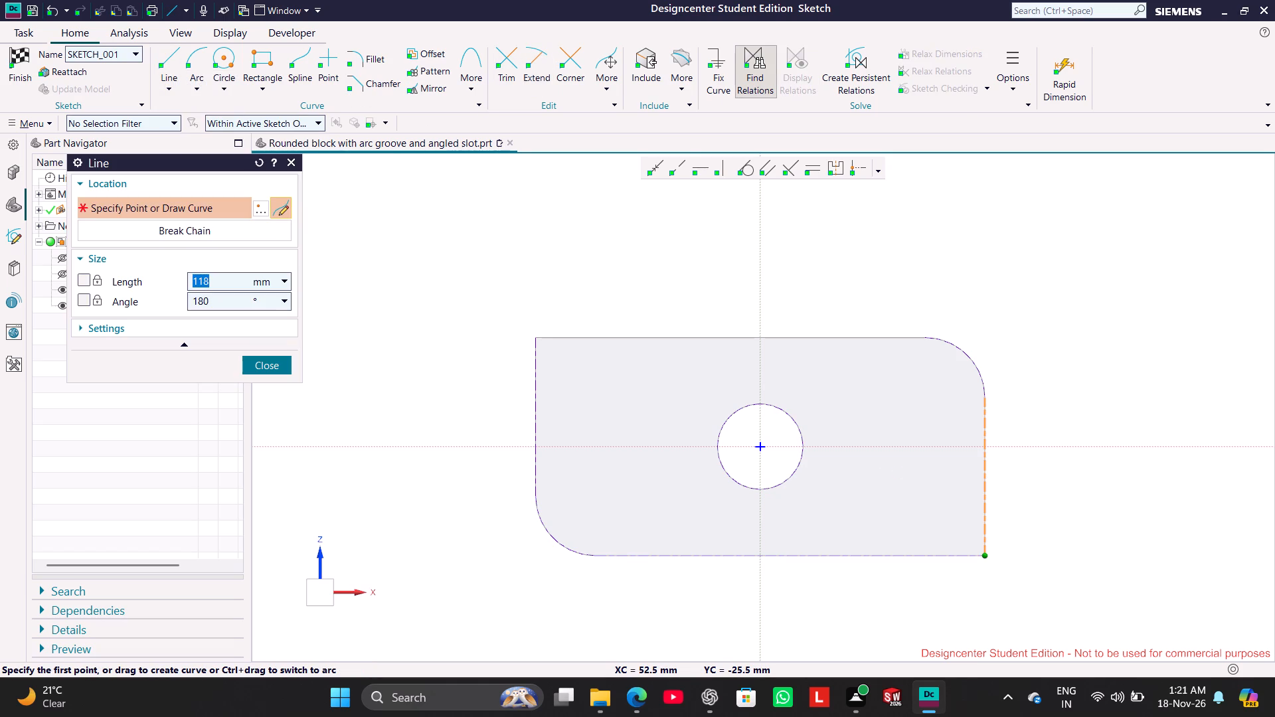
click(983, 555)
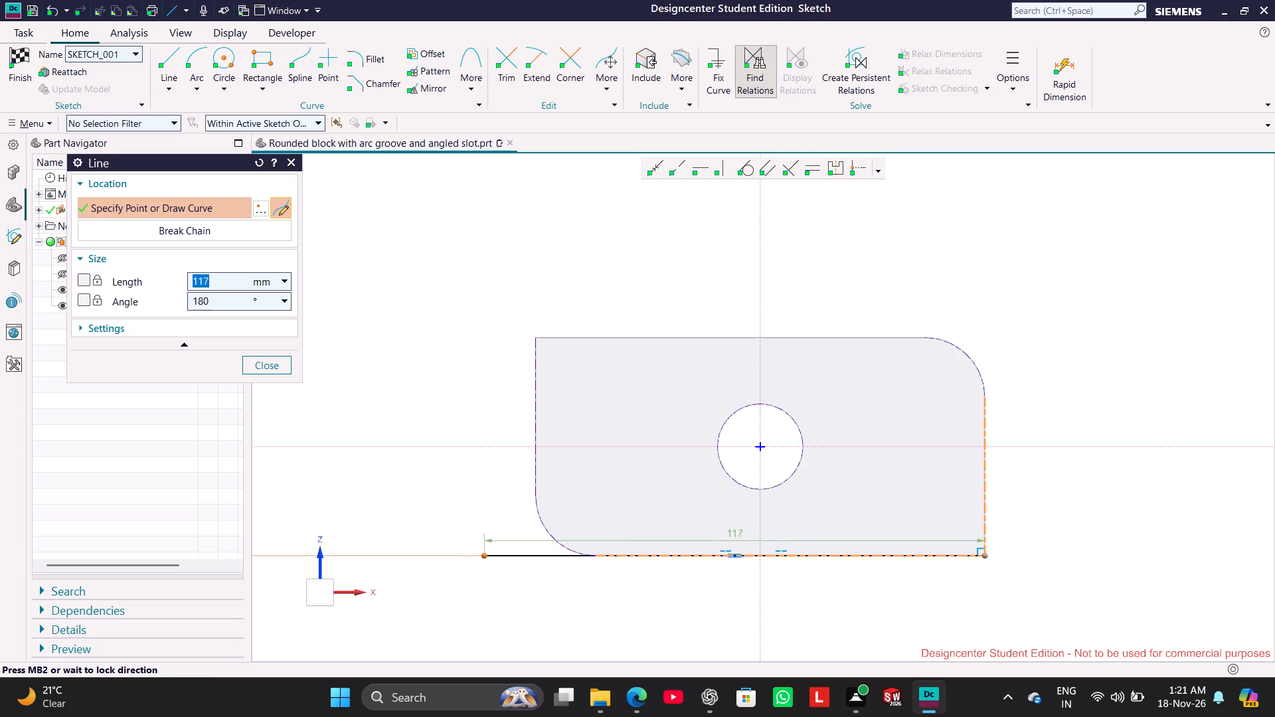
click(469, 530)
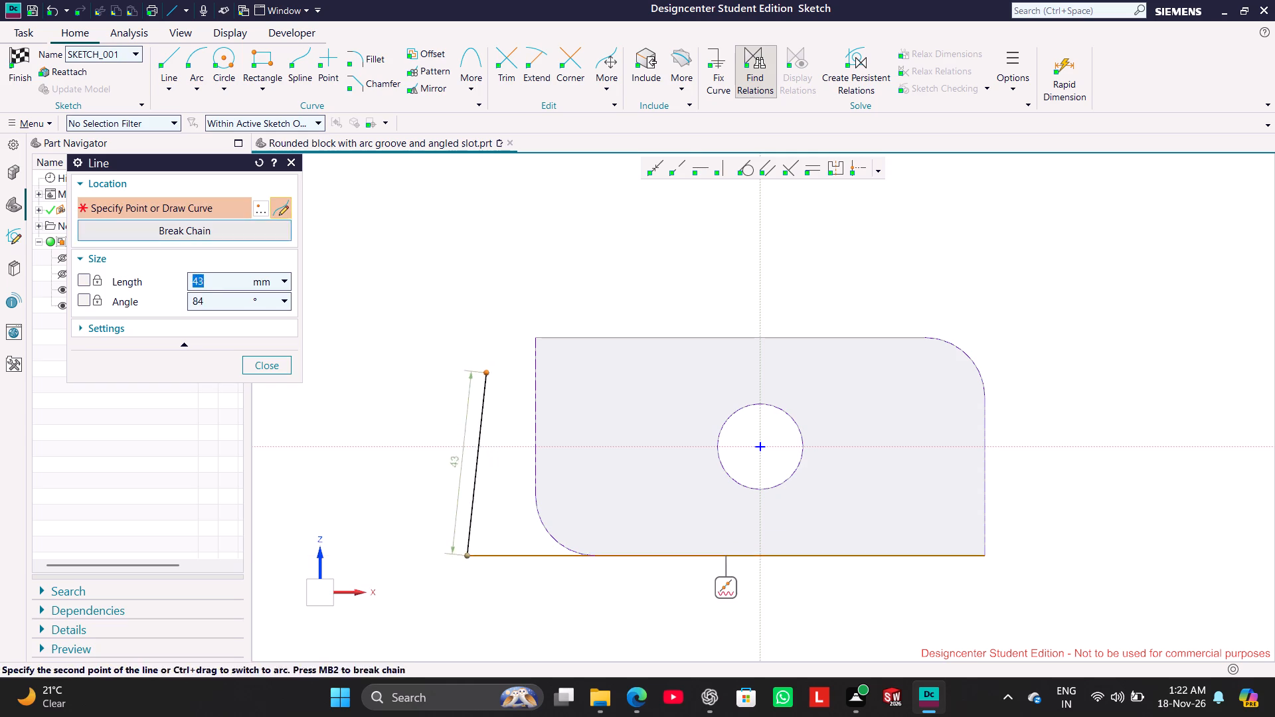
click(540, 338)
click(274, 360)
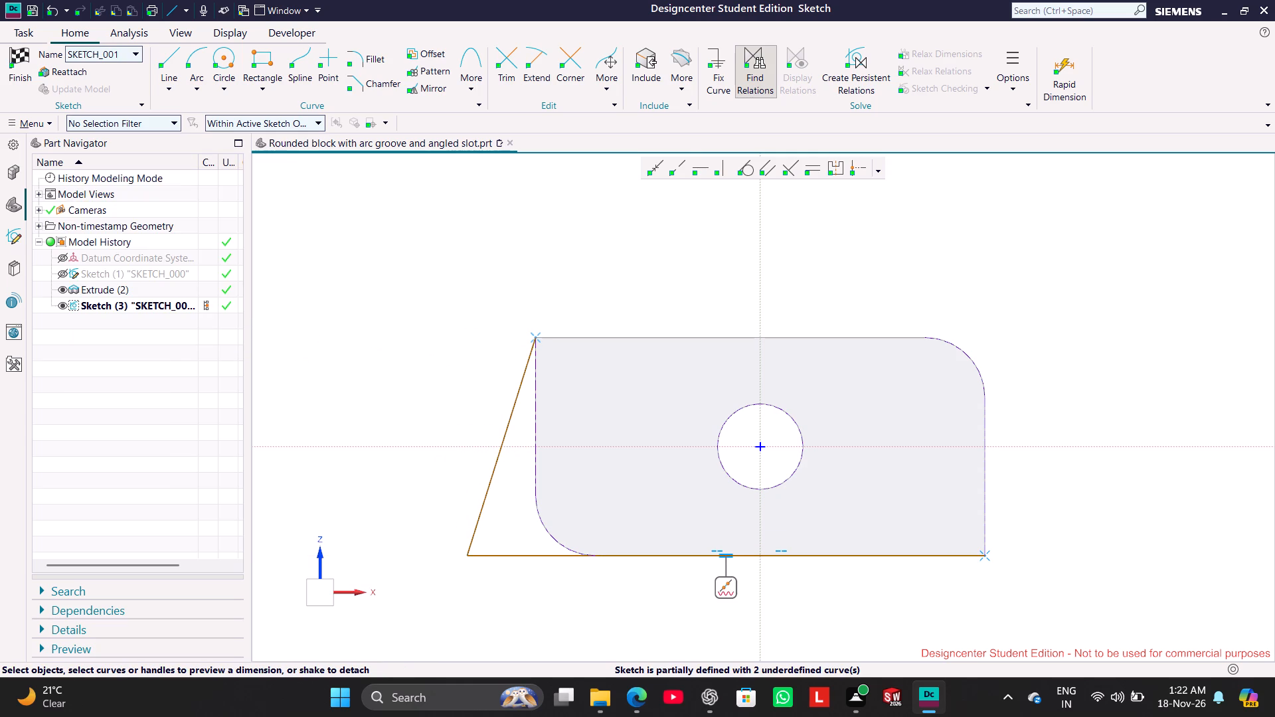
Make the slanted line on the block's left side vertical.
click(511, 404)
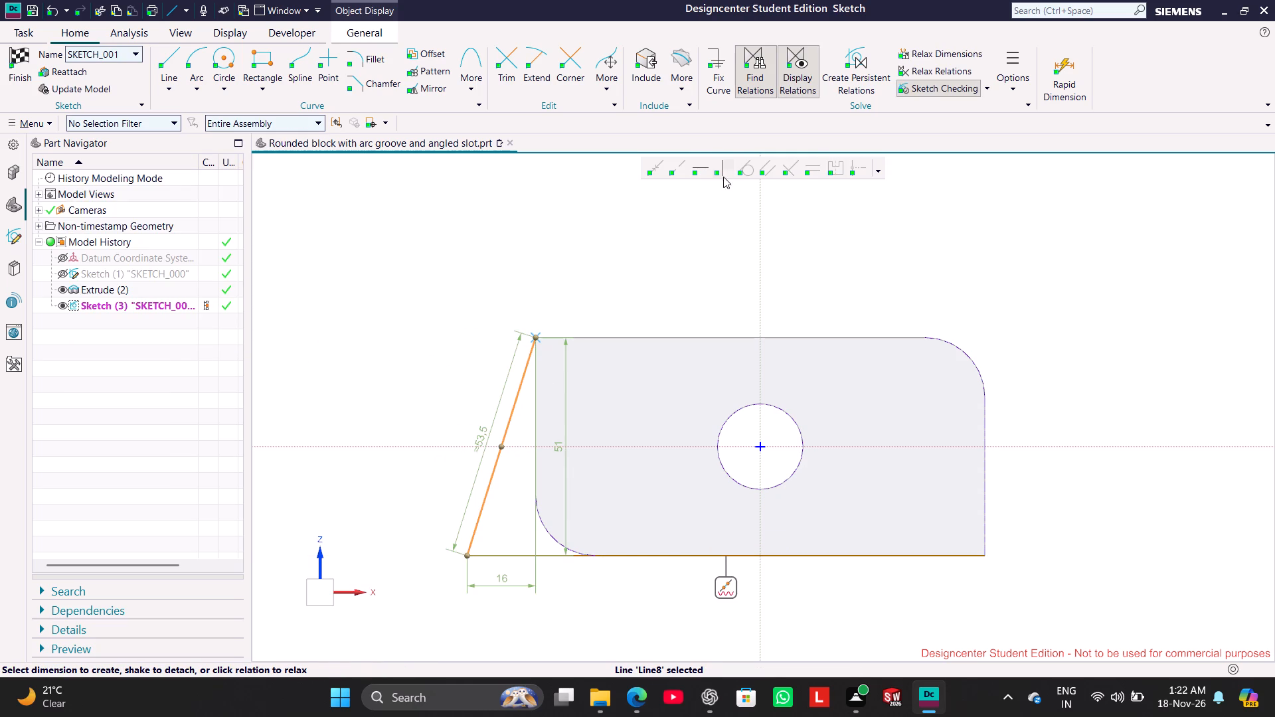
click(723, 173)
click(483, 277)
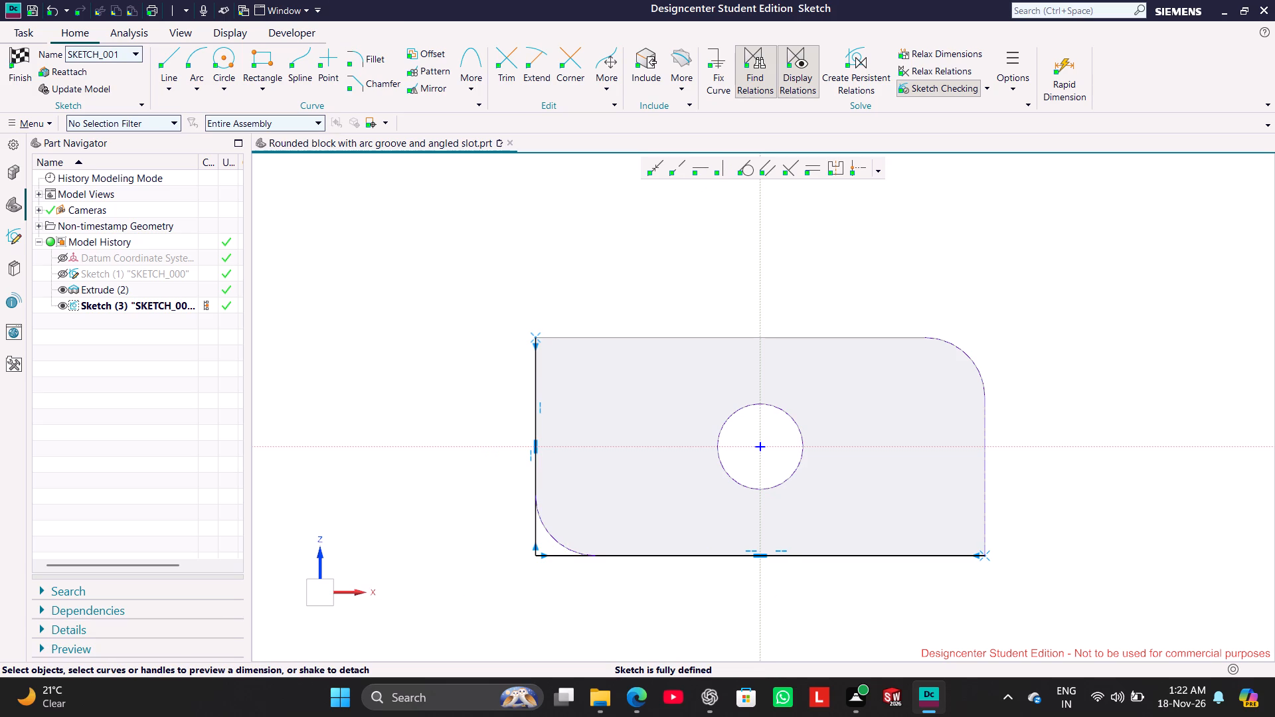
Convert the new bottom horizontal line and left vertical line to reference lines.
right_click(565, 558)
click(577, 582)
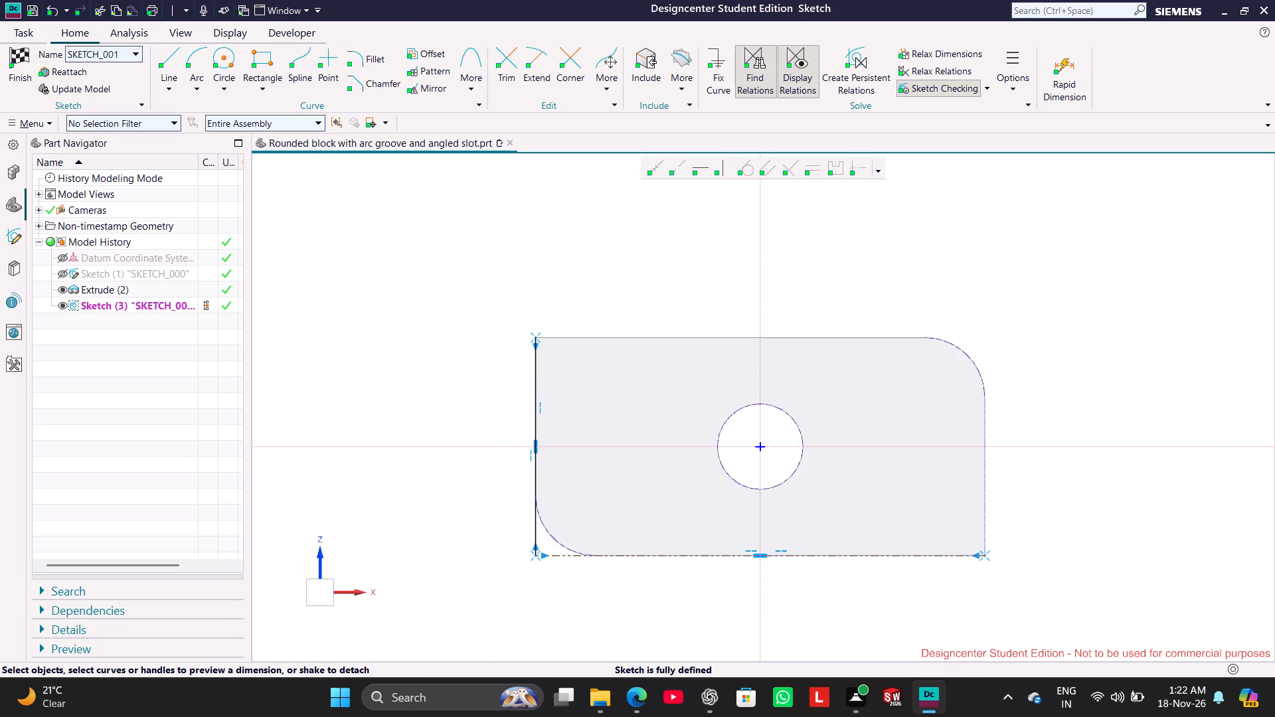
right_click(536, 485)
click(554, 472)
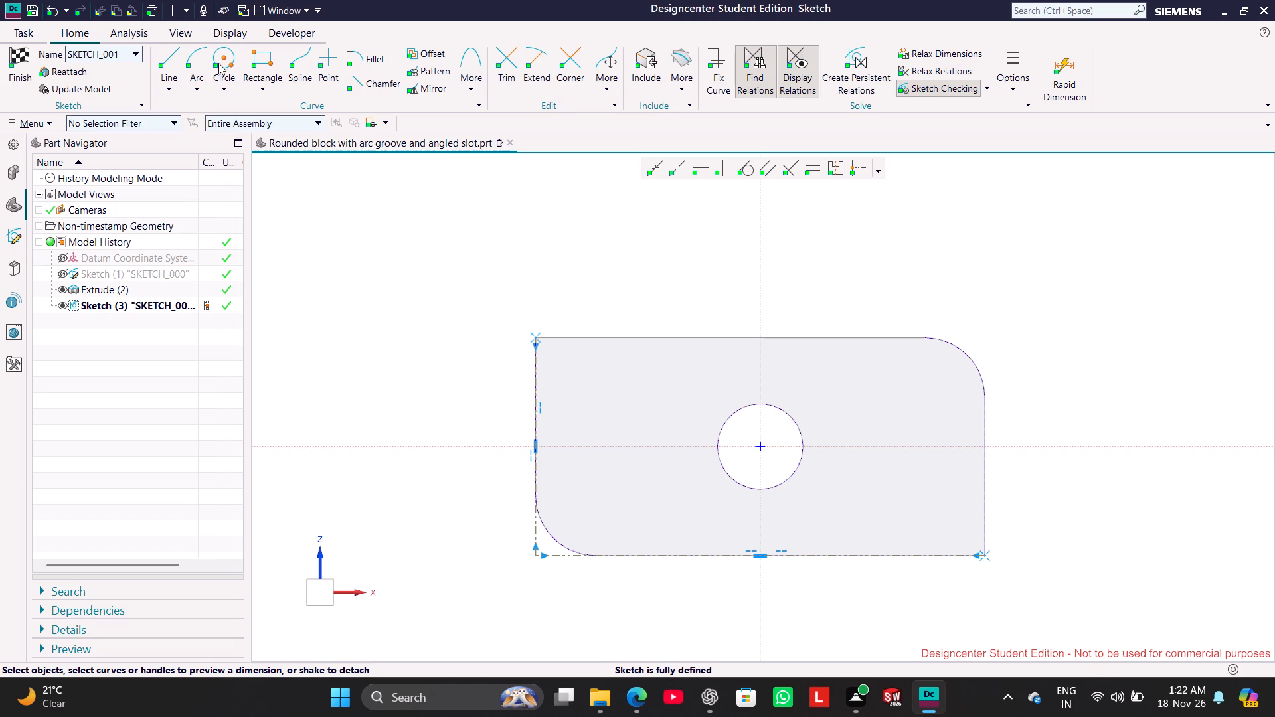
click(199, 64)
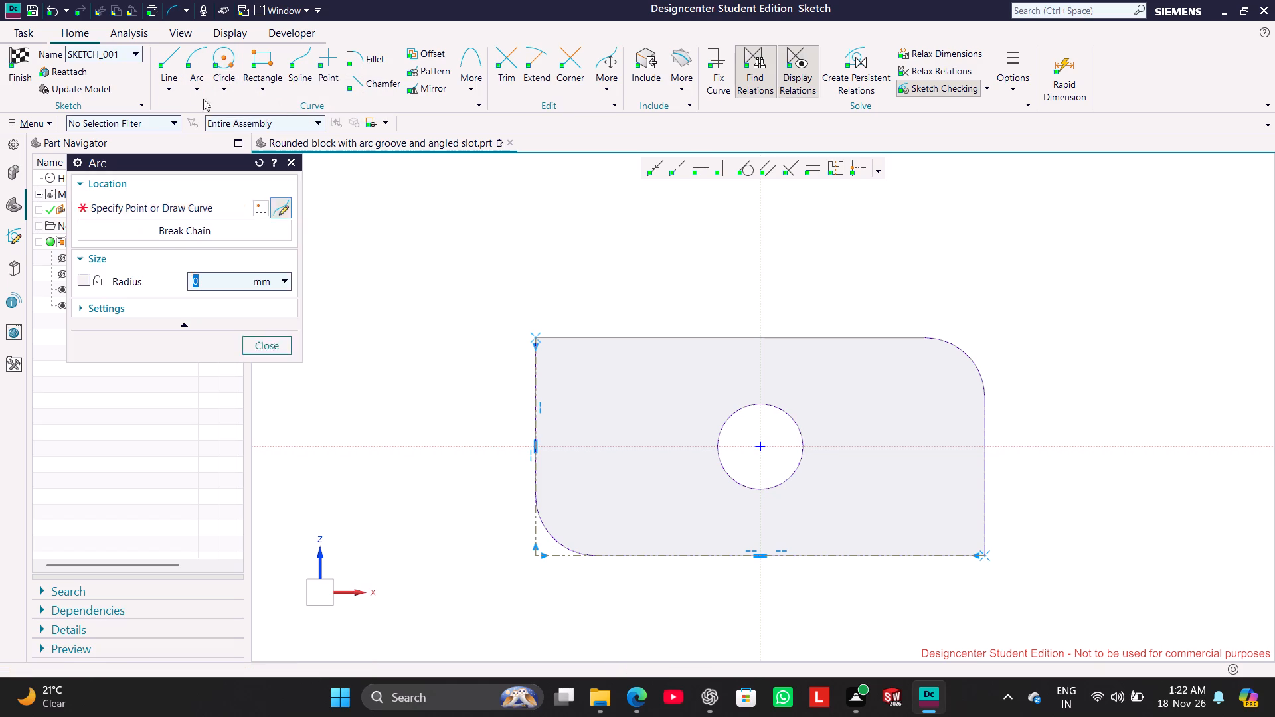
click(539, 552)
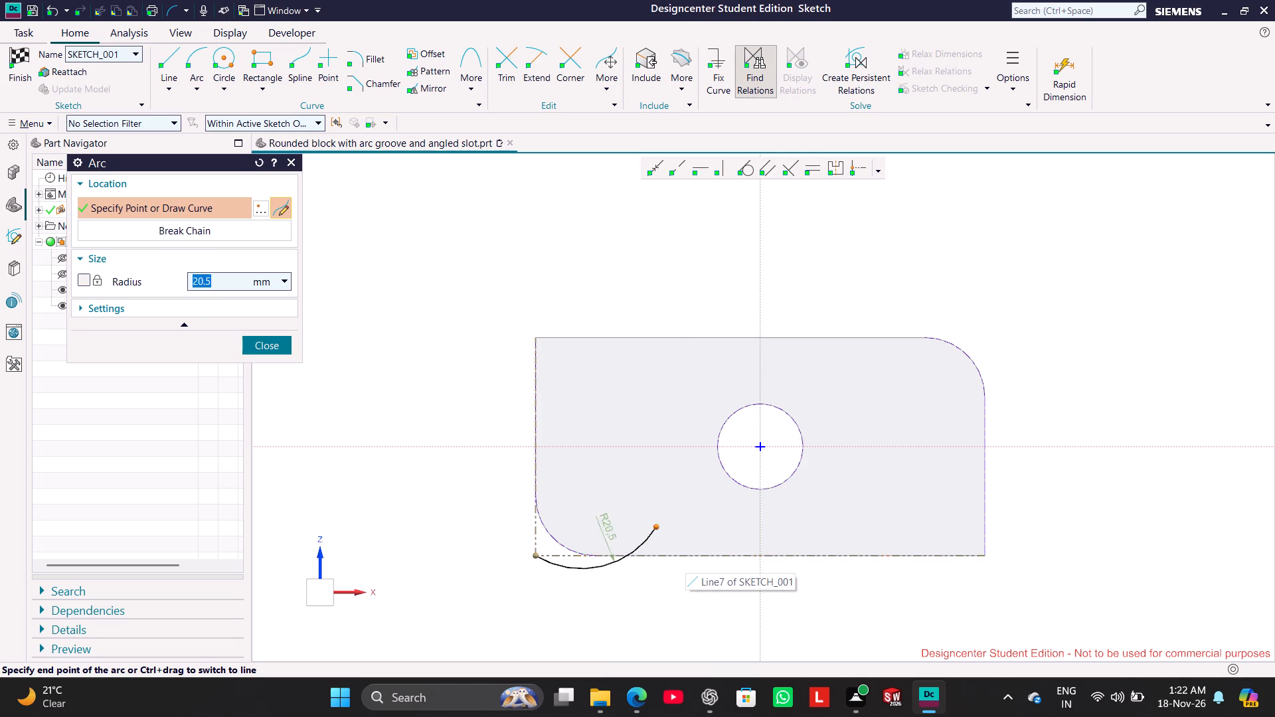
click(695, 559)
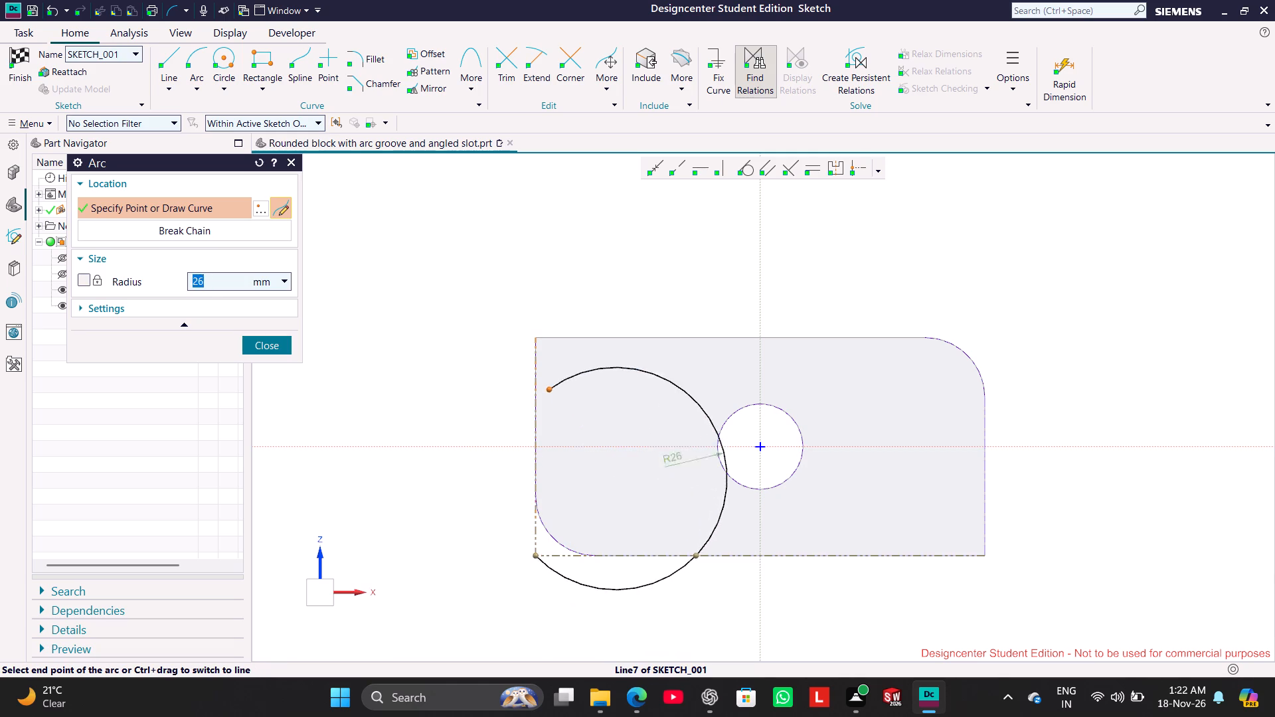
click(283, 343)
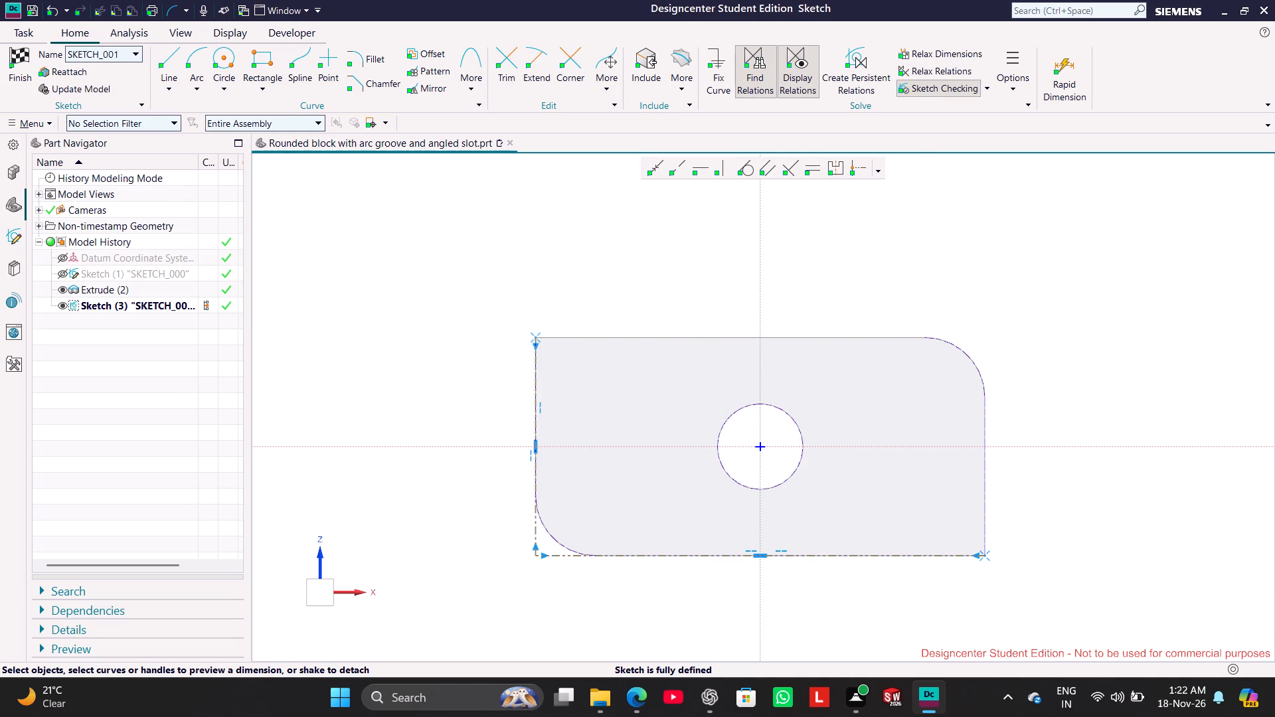
Draw a 20 mm radius, 90° arc centred on the reference lines' lower-left corner, running from the left reference line to the bottom one.
click(197, 88)
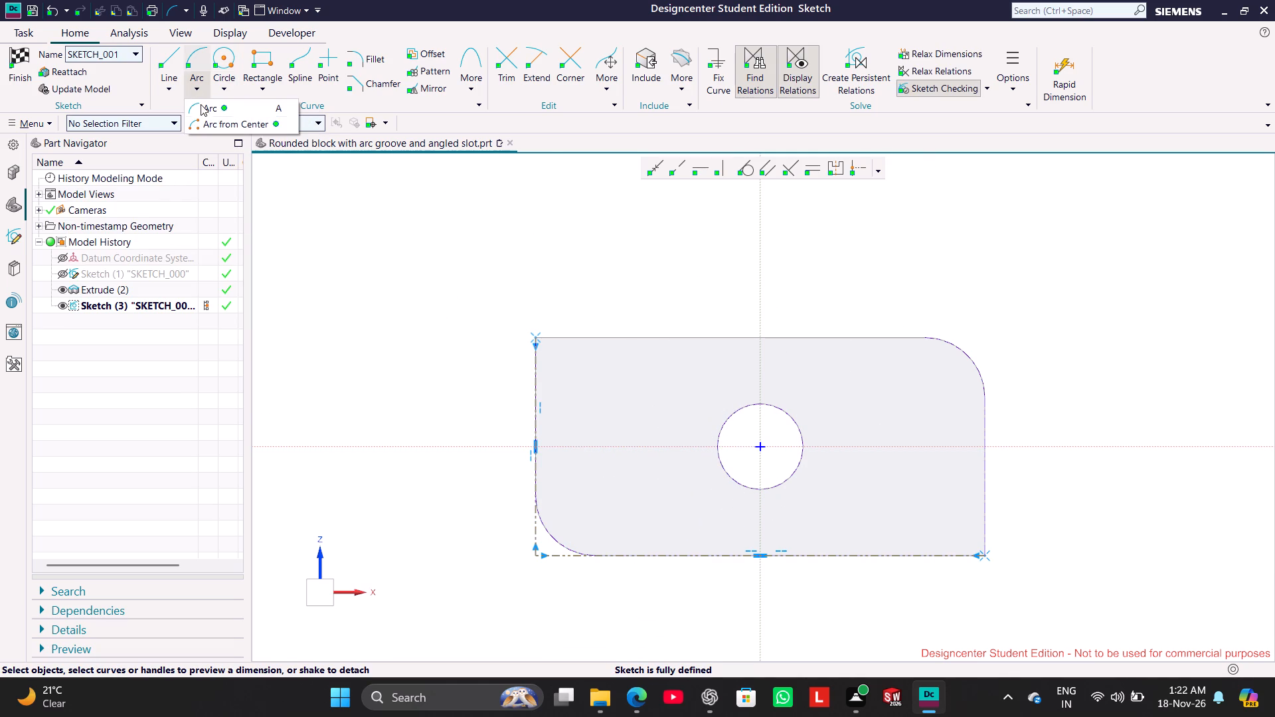
click(212, 127)
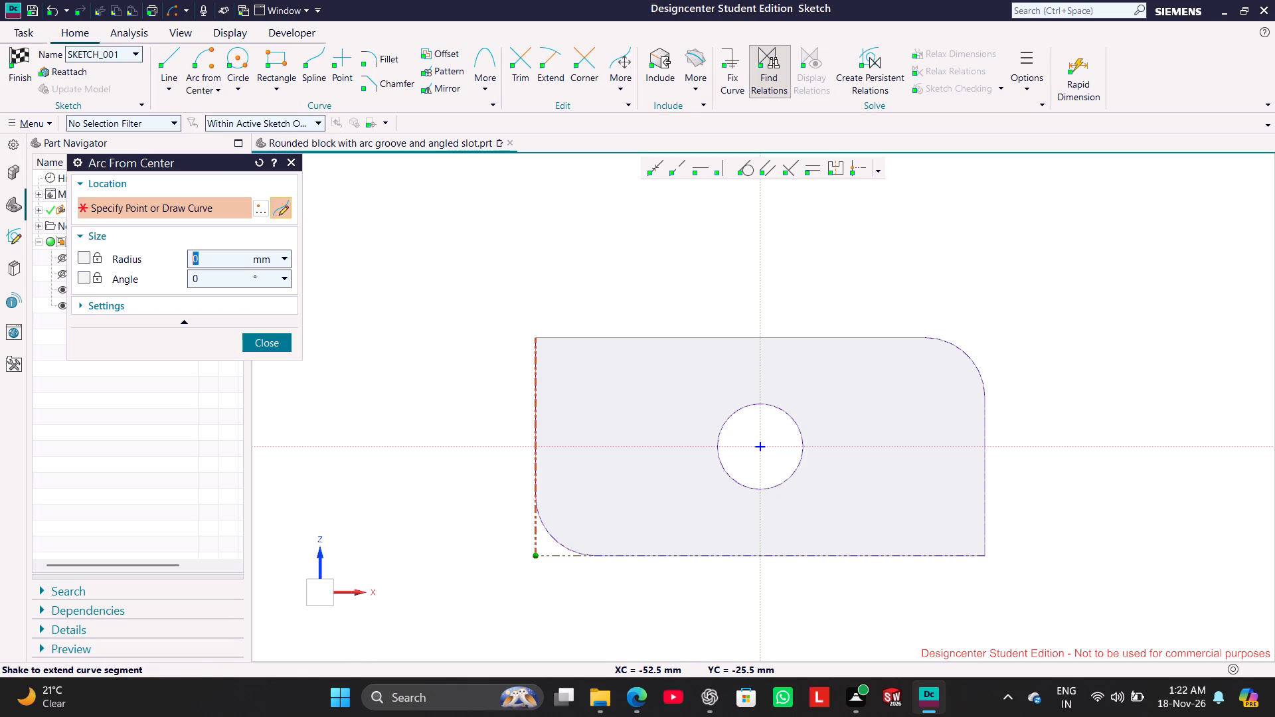
click(537, 552)
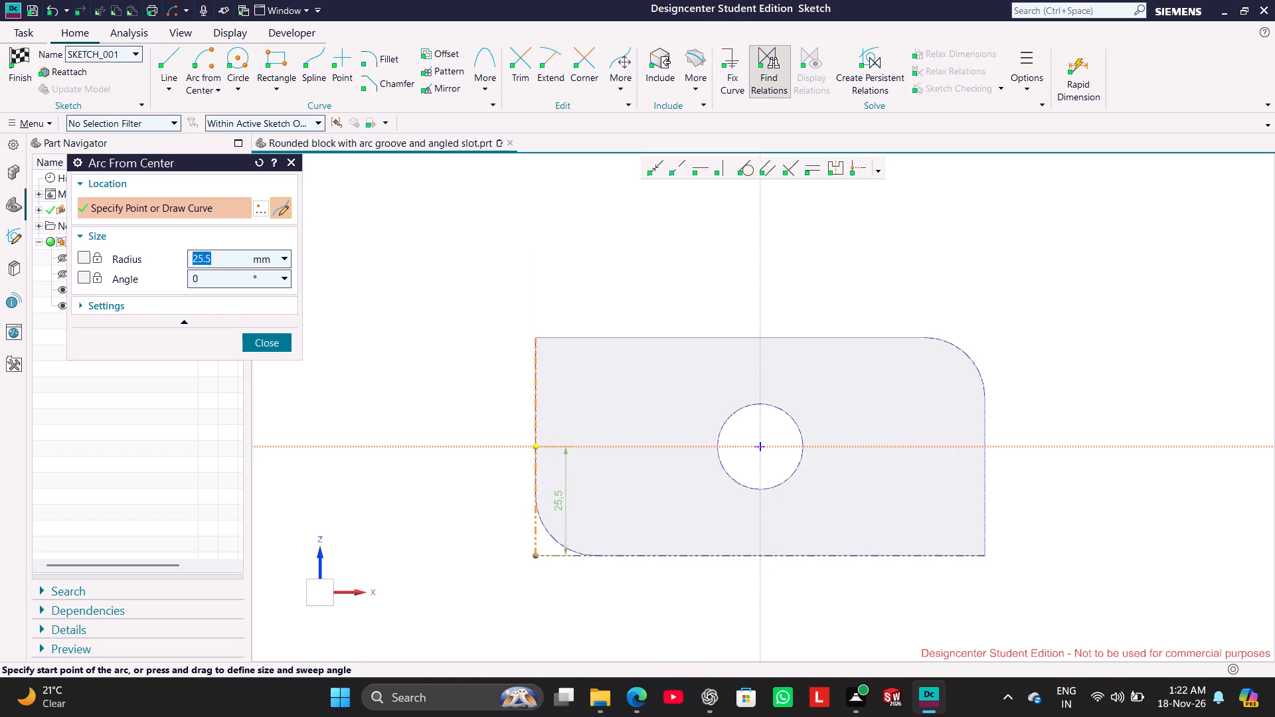
click(549, 472)
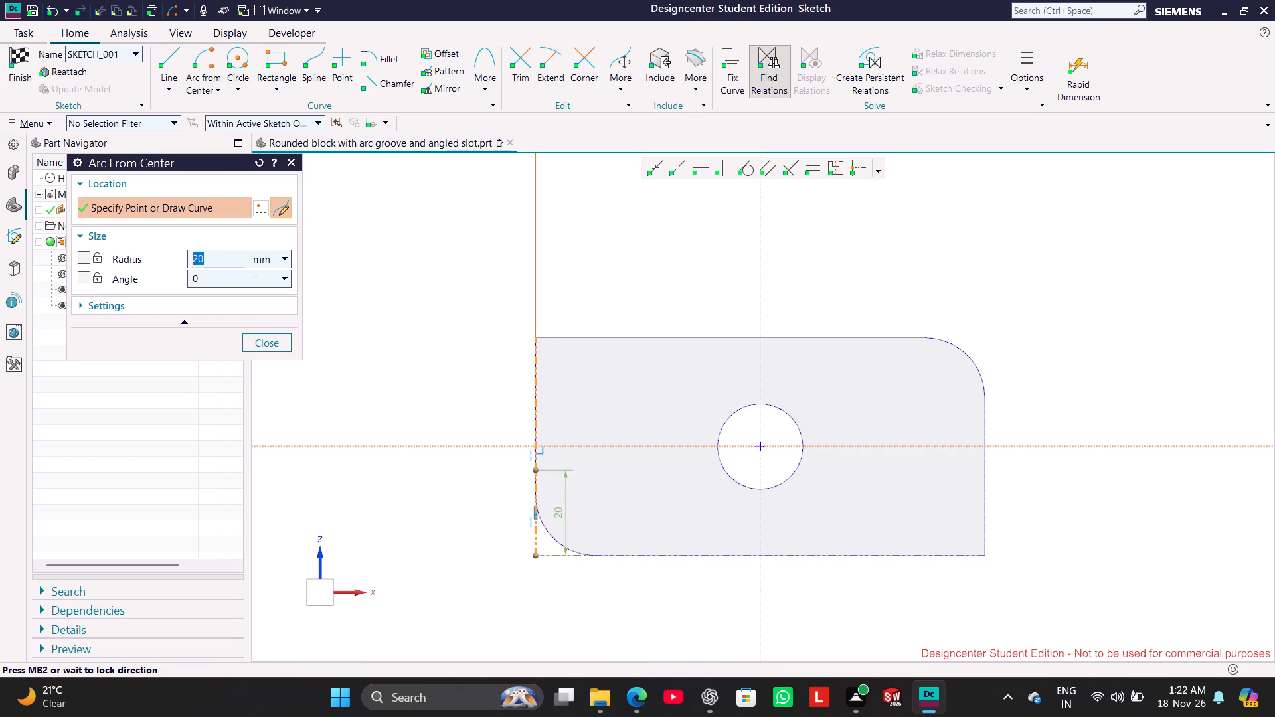
click(649, 550)
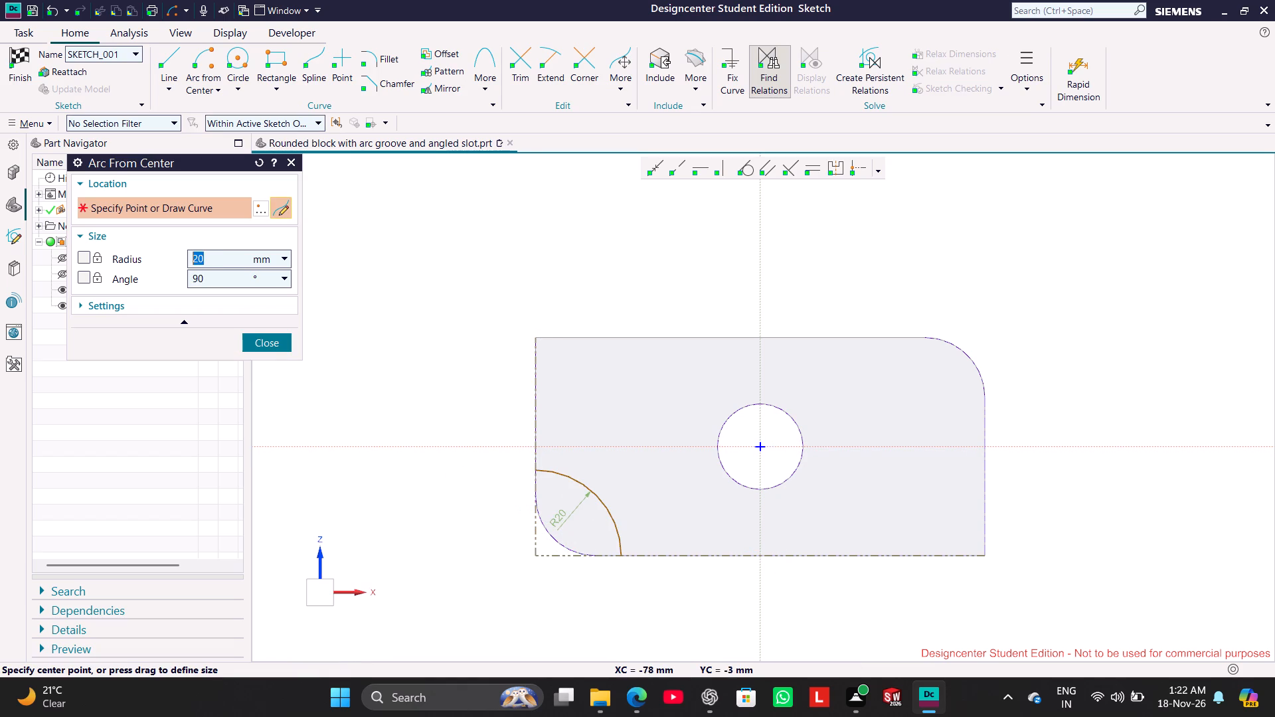
Set the radius of the lower-left corner arc to 35 mm.
click(273, 343)
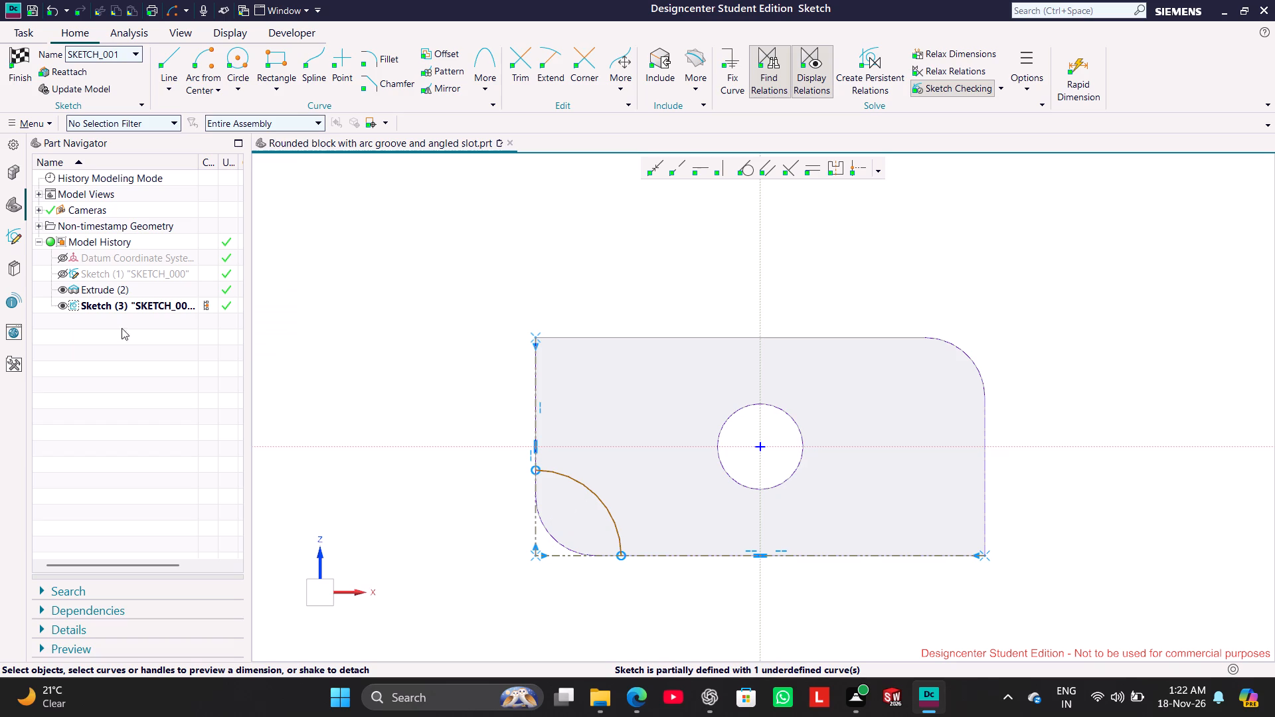
click(582, 477)
double_click(563, 515)
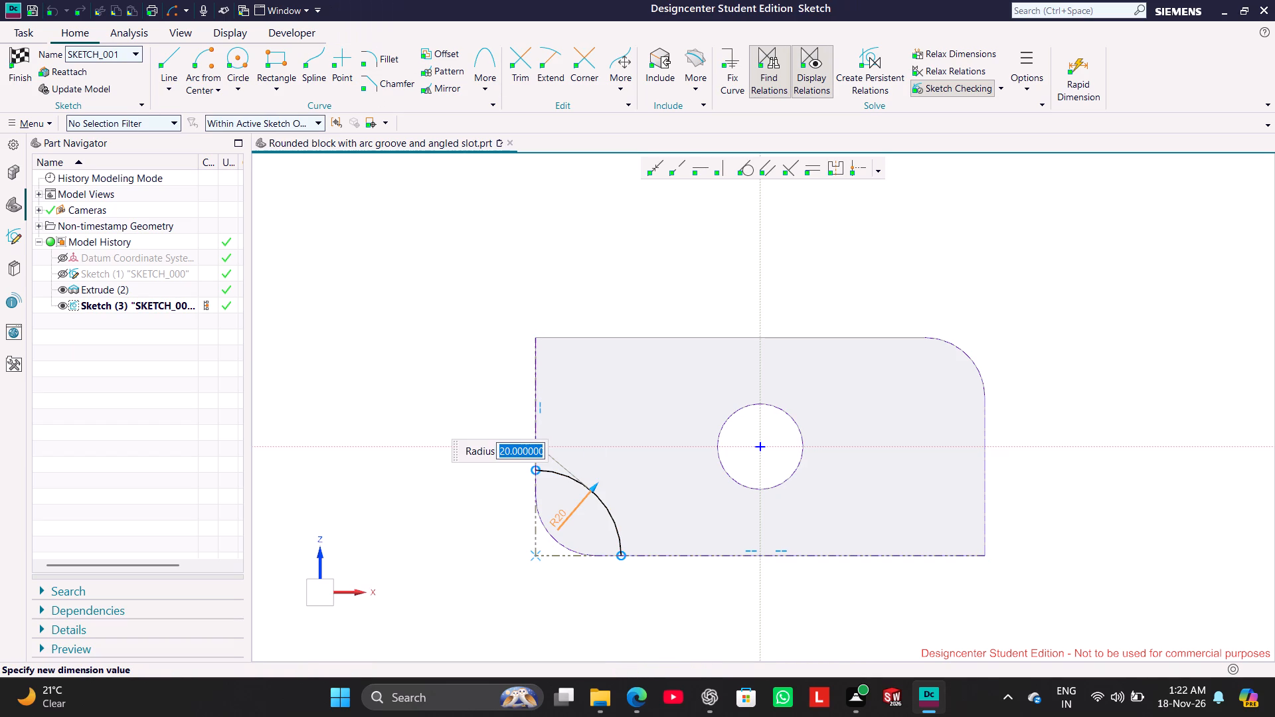
key(3)
key(5)
key(Return)
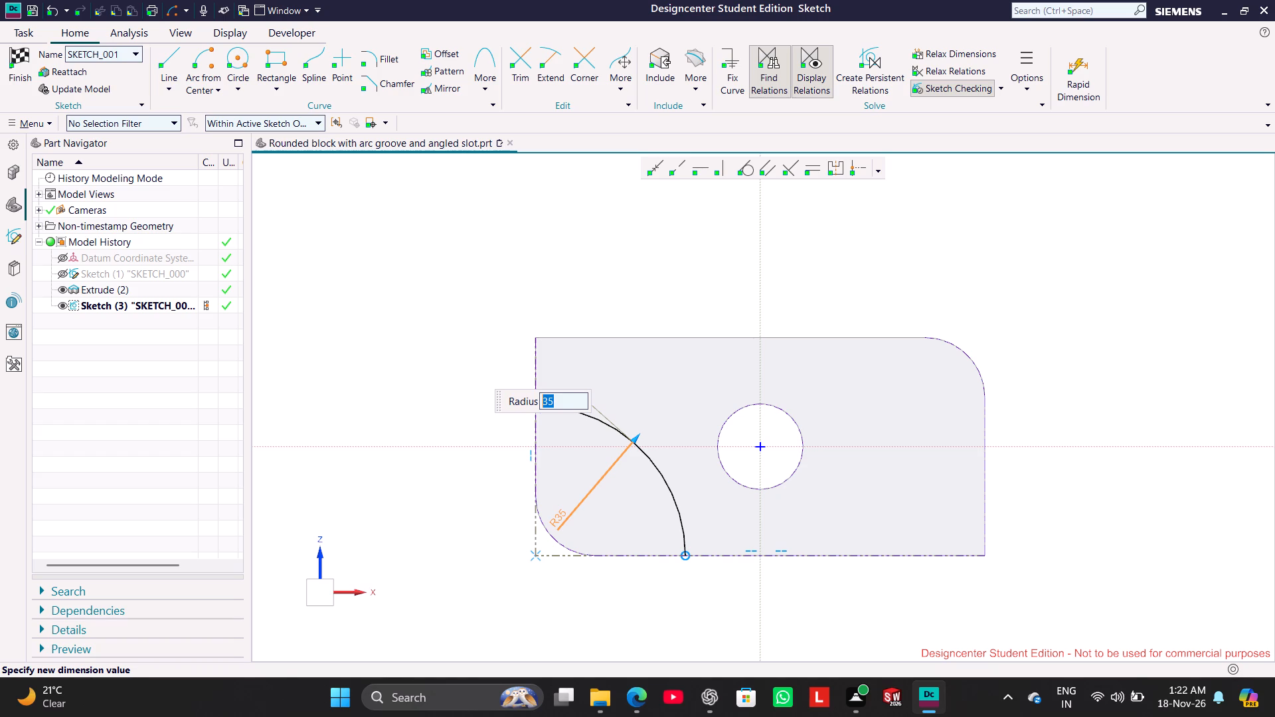
click(467, 271)
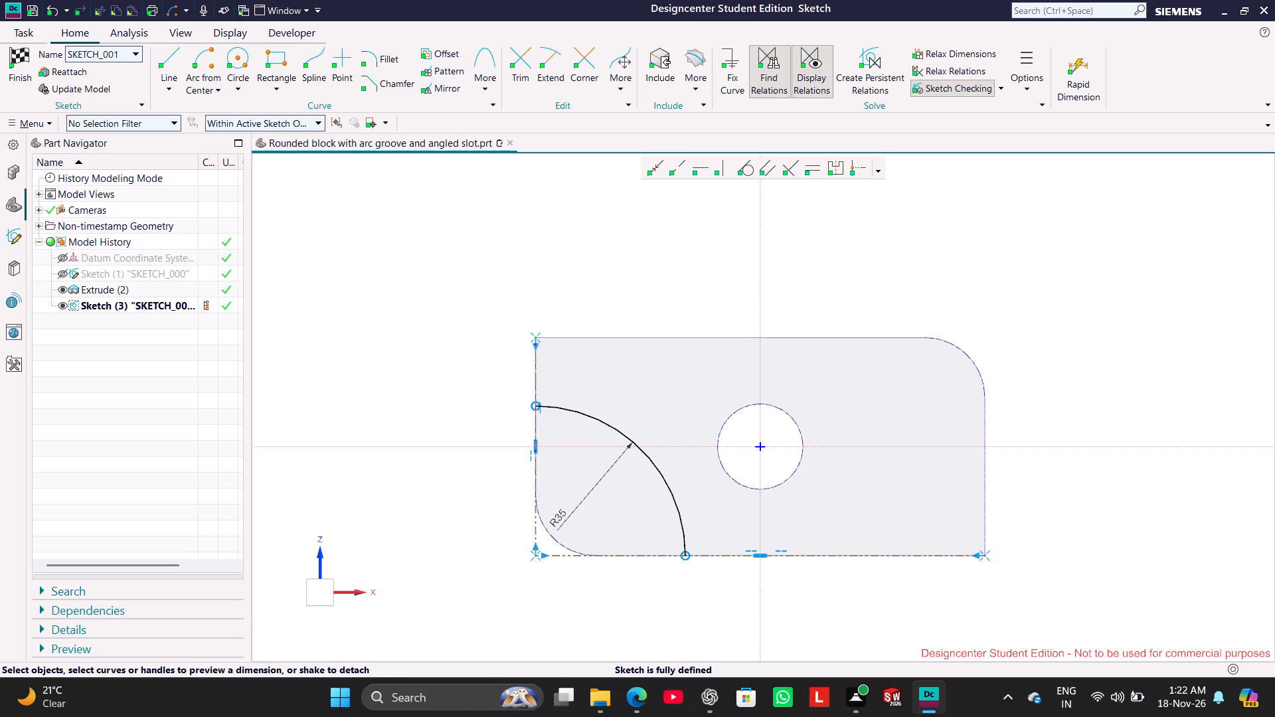
click(475, 267)
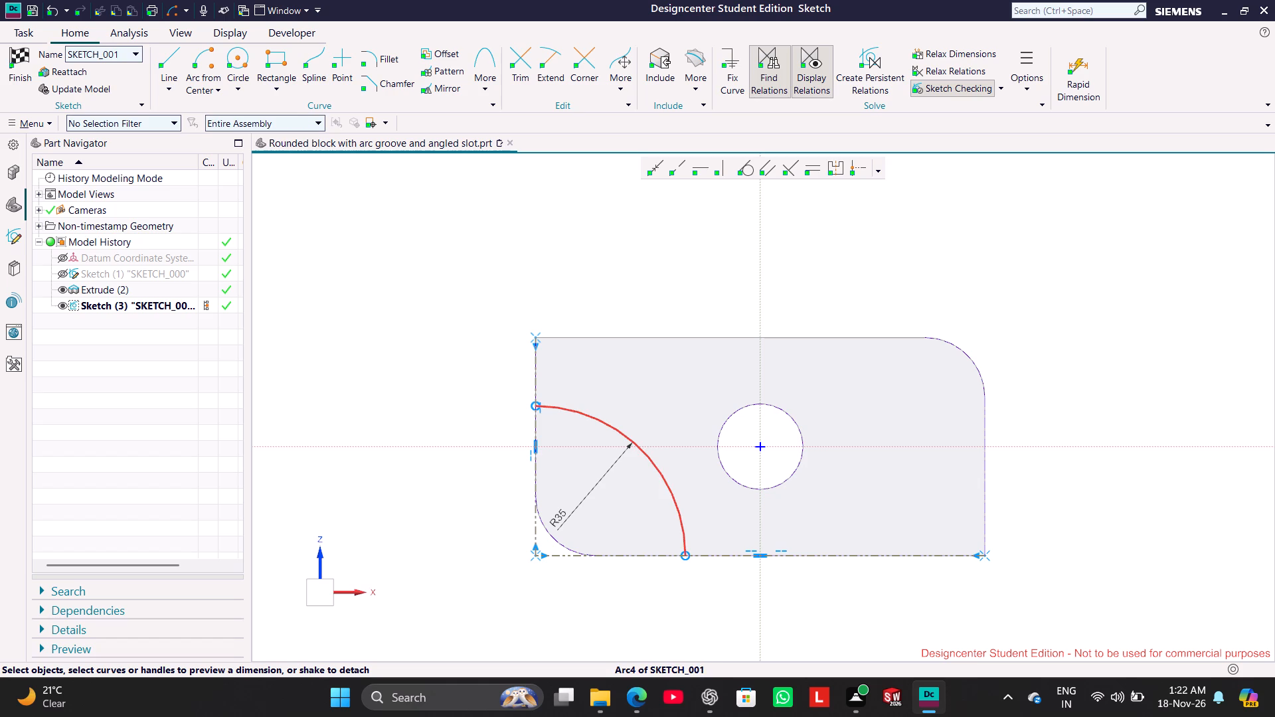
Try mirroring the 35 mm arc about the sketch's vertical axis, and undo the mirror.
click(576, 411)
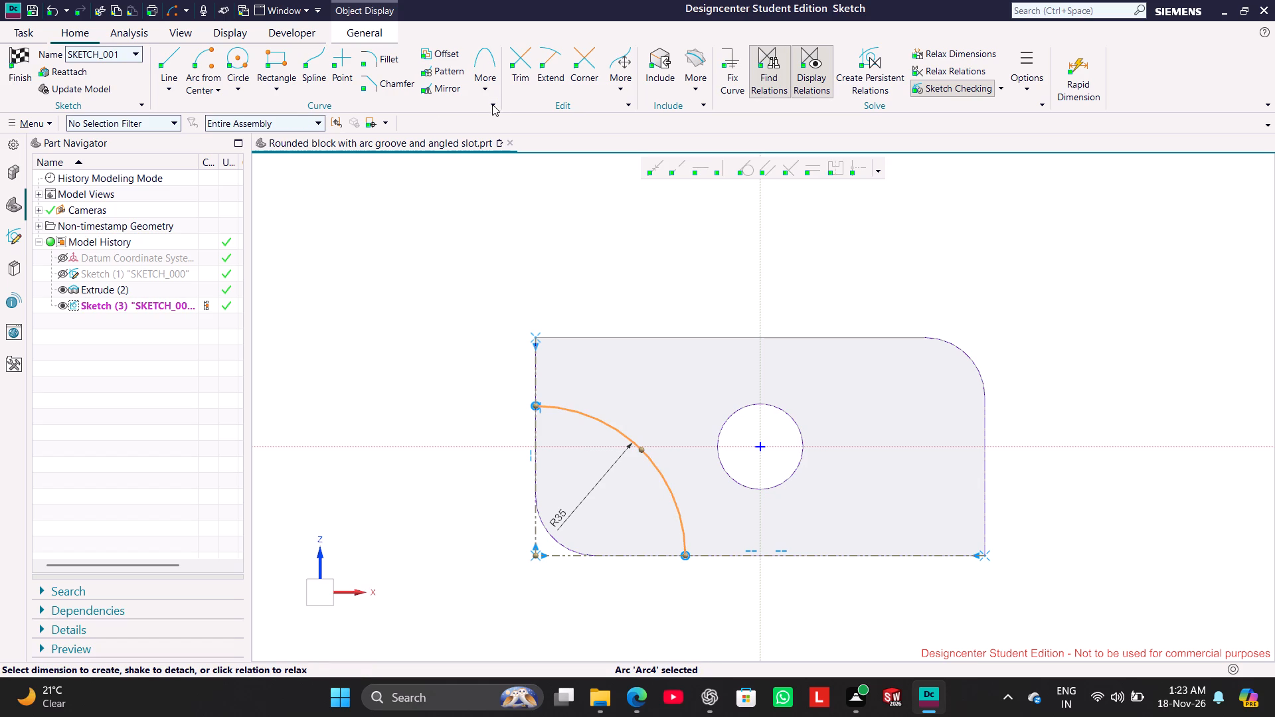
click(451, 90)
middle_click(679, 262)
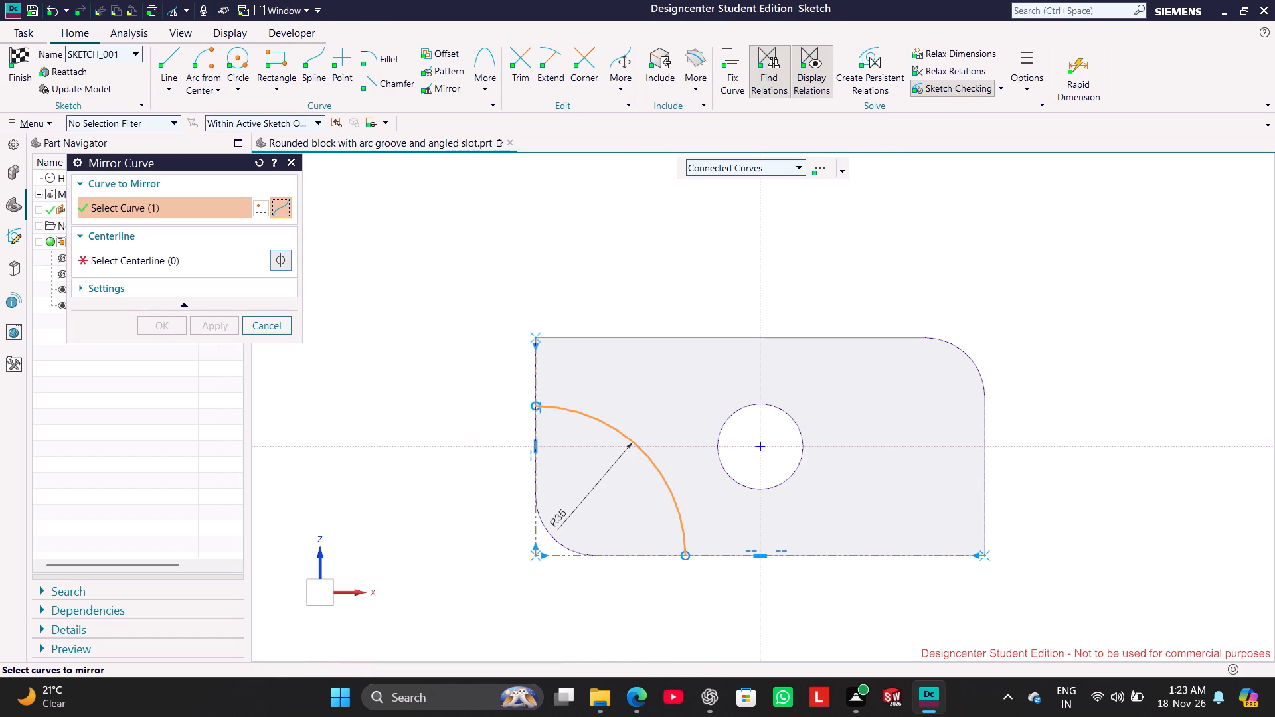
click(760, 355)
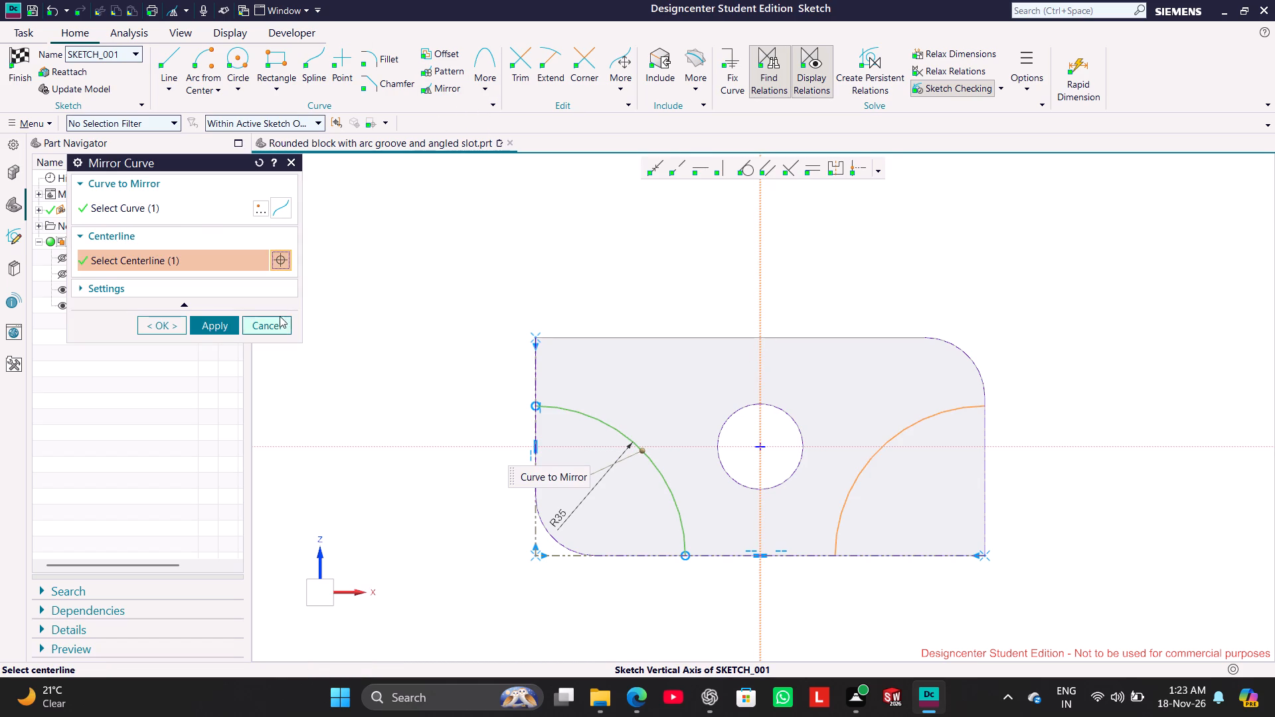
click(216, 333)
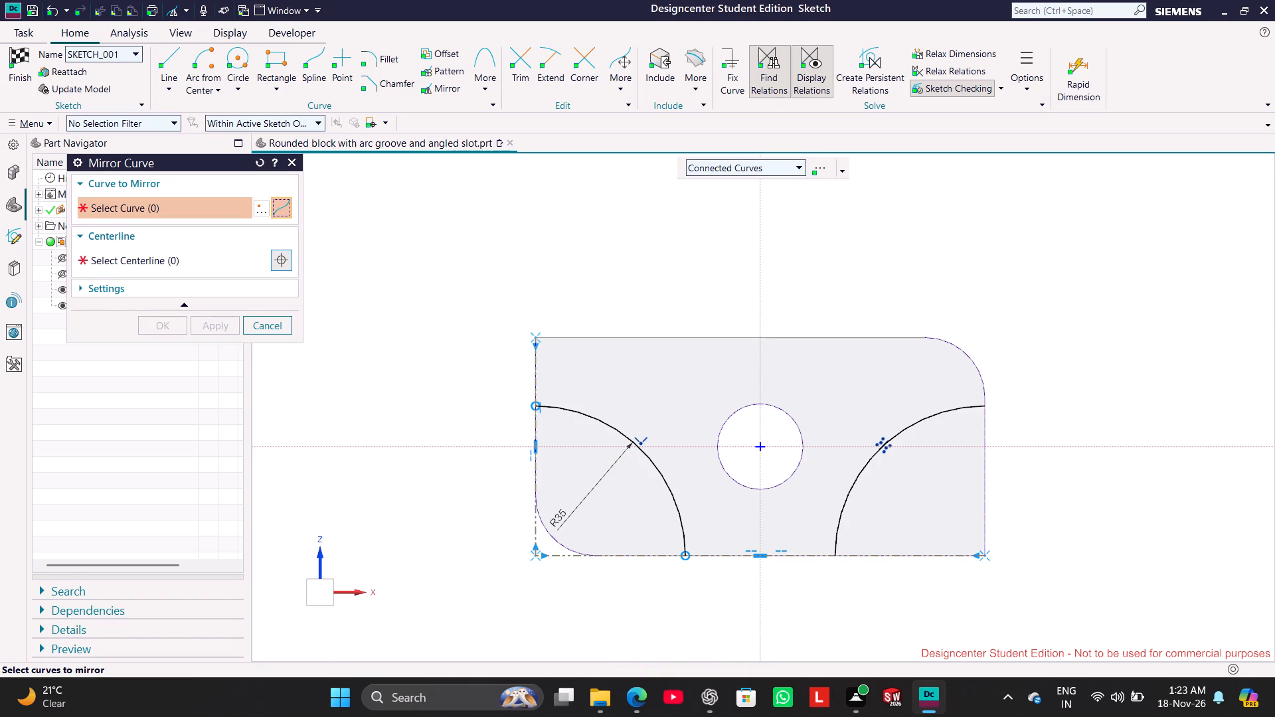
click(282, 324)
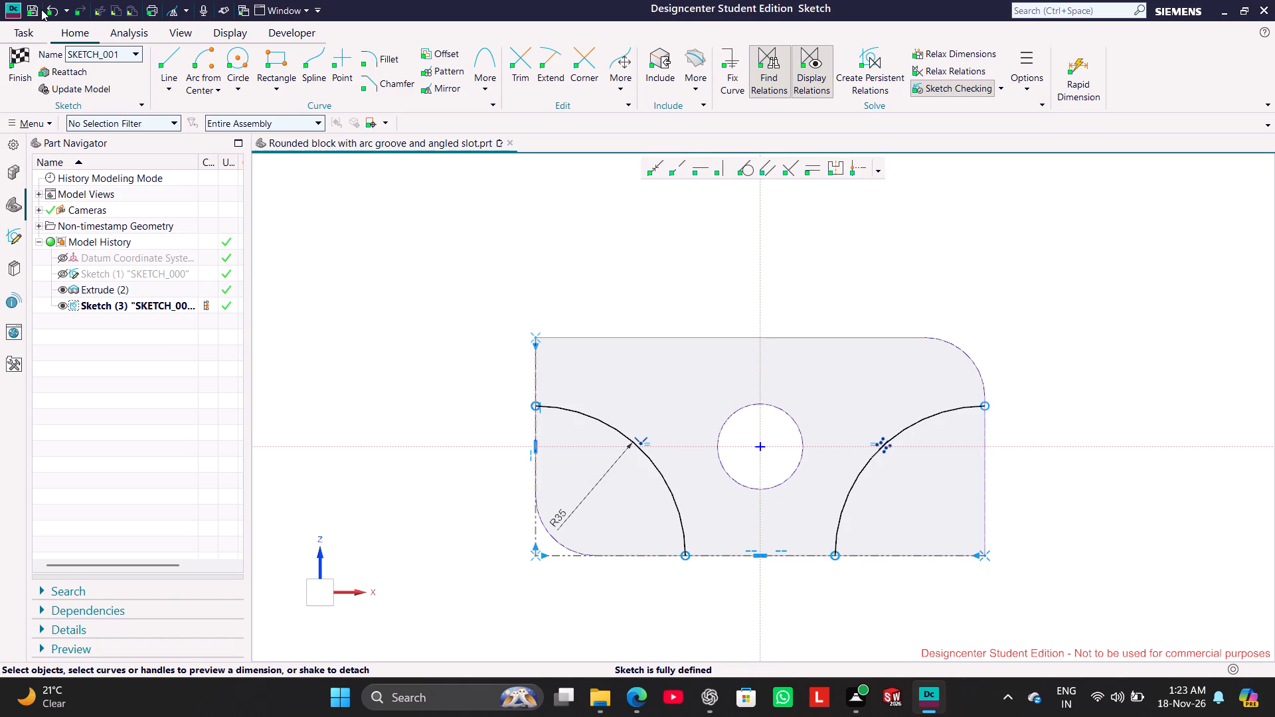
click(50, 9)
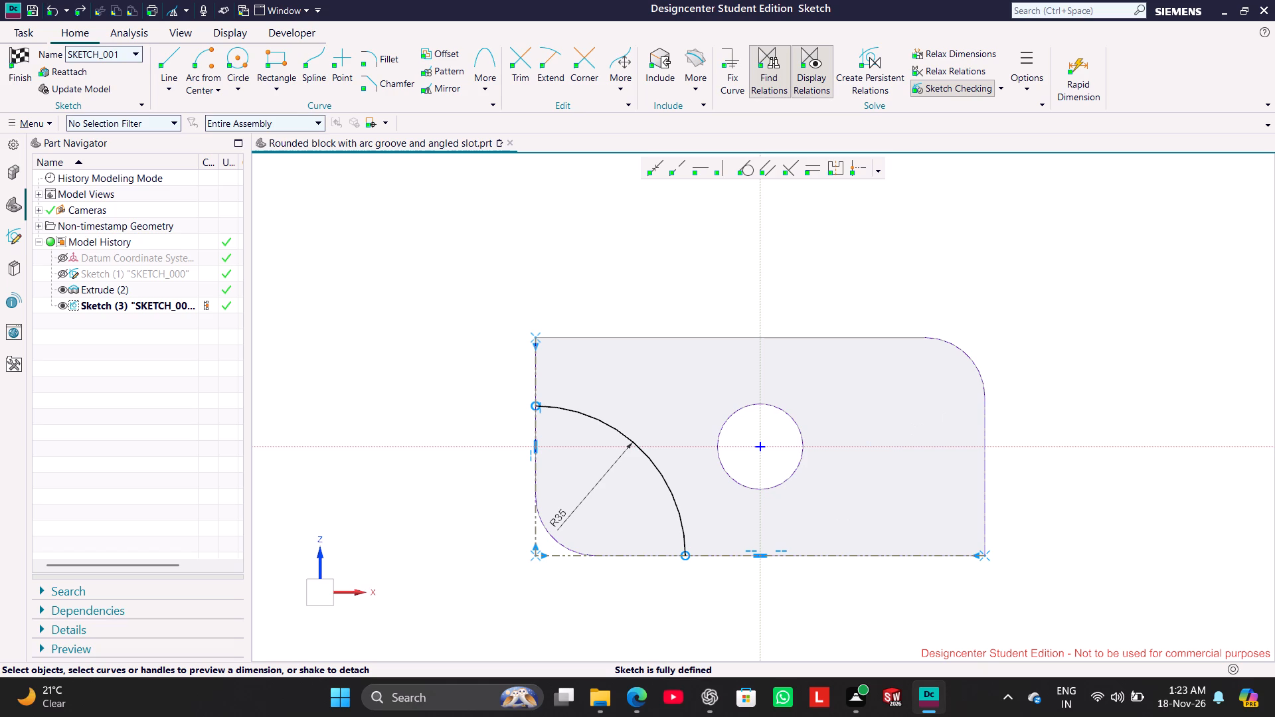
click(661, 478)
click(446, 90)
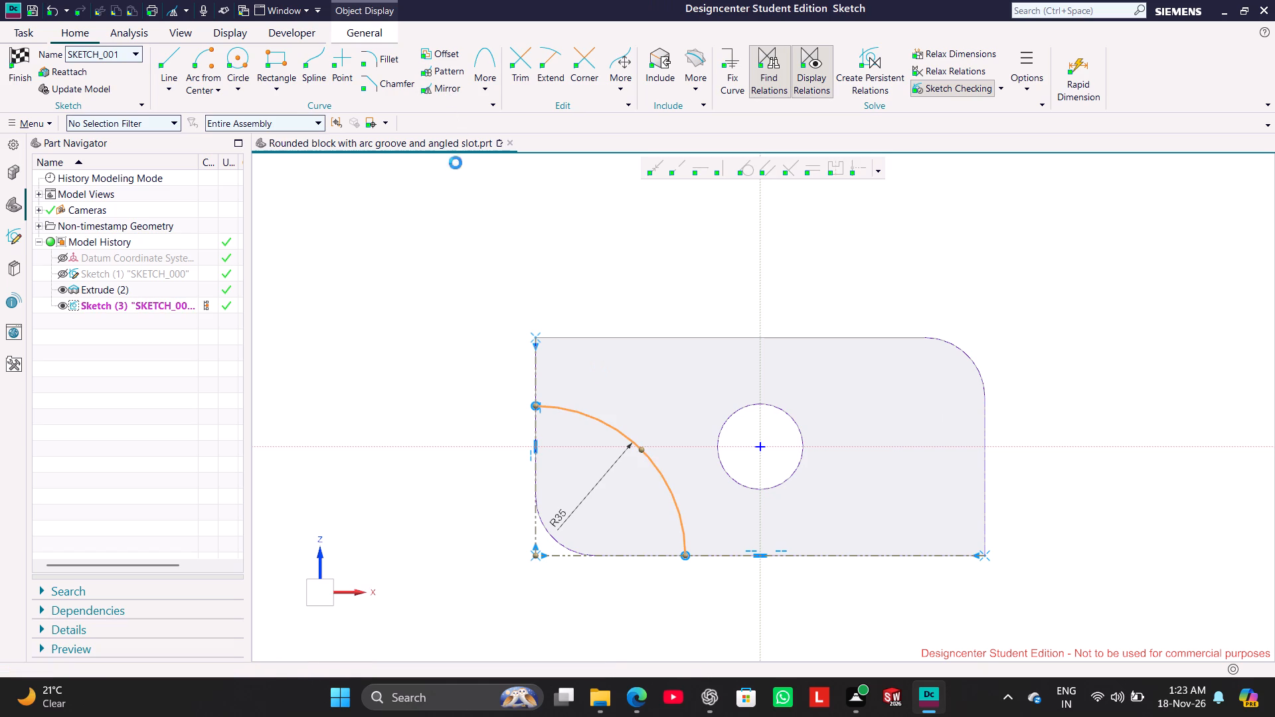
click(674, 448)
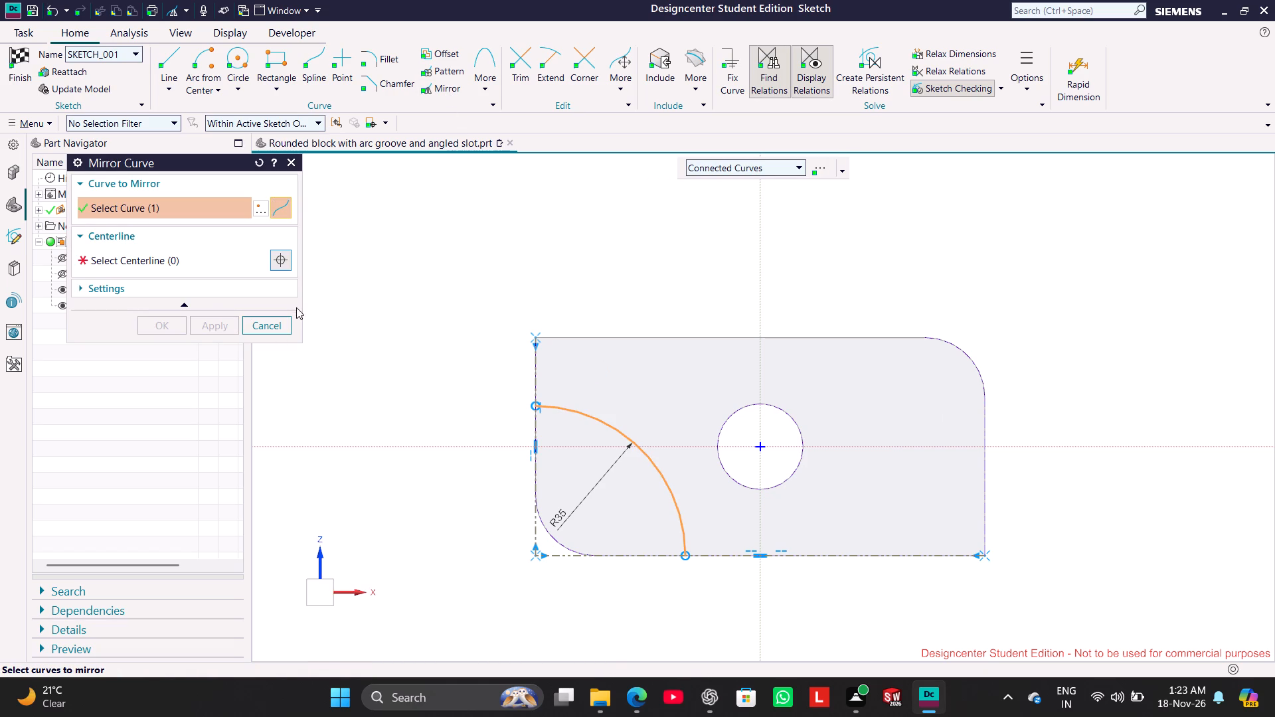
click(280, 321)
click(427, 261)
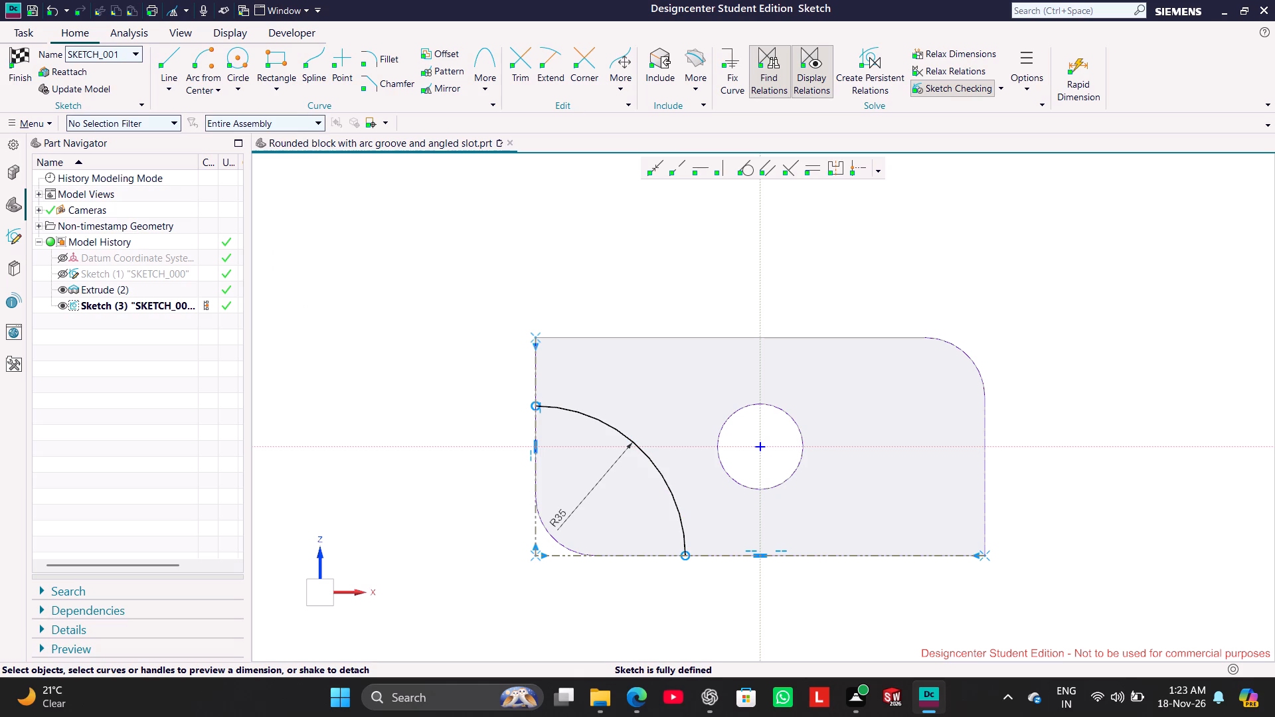
Draw a diagonal line from the block's lower-right corner to its upper-left corner.
click(176, 57)
click(983, 558)
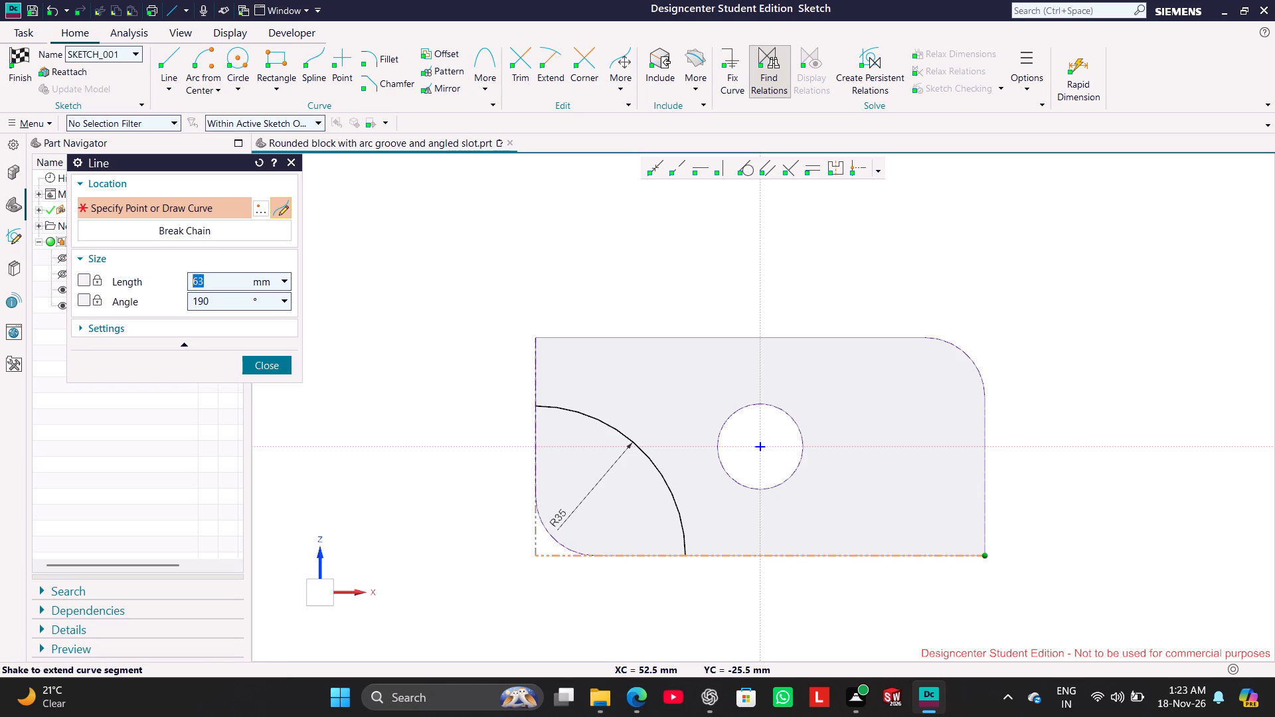
click(535, 335)
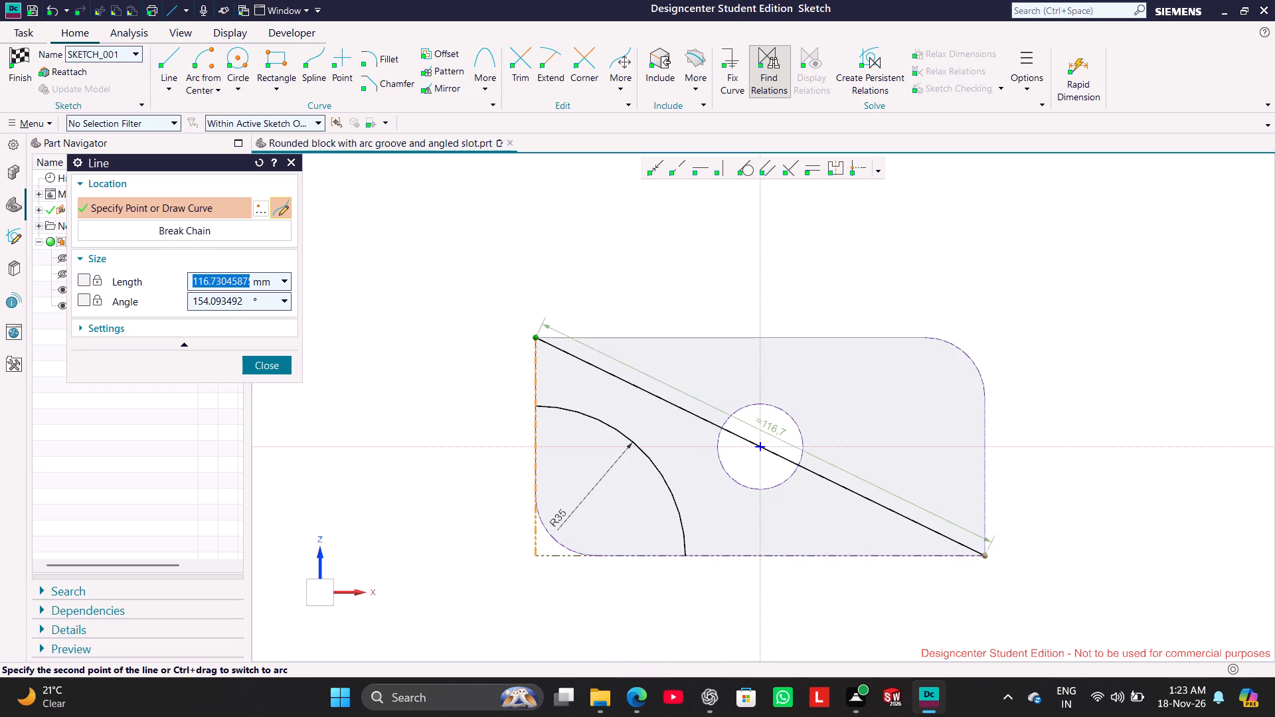
click(276, 367)
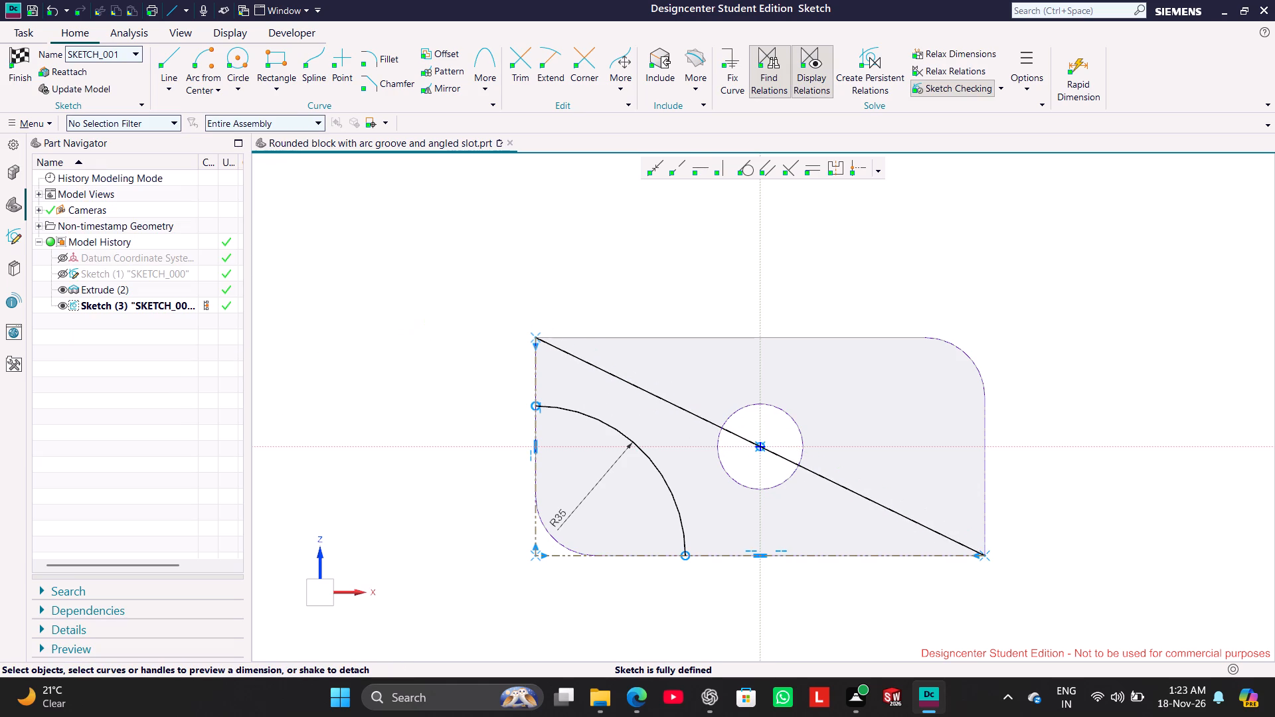
Convert the diagonal line across the block to a reference line.
right_click(634, 389)
click(636, 369)
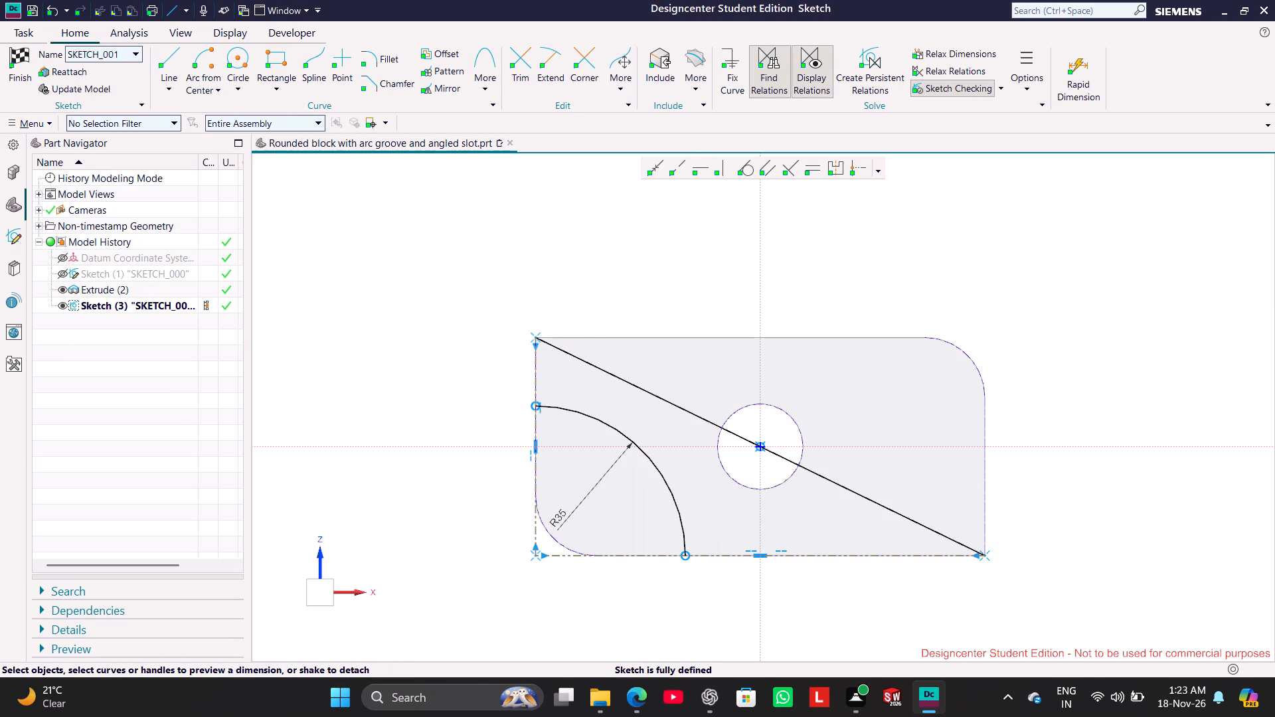
click(562, 237)
right_click(622, 381)
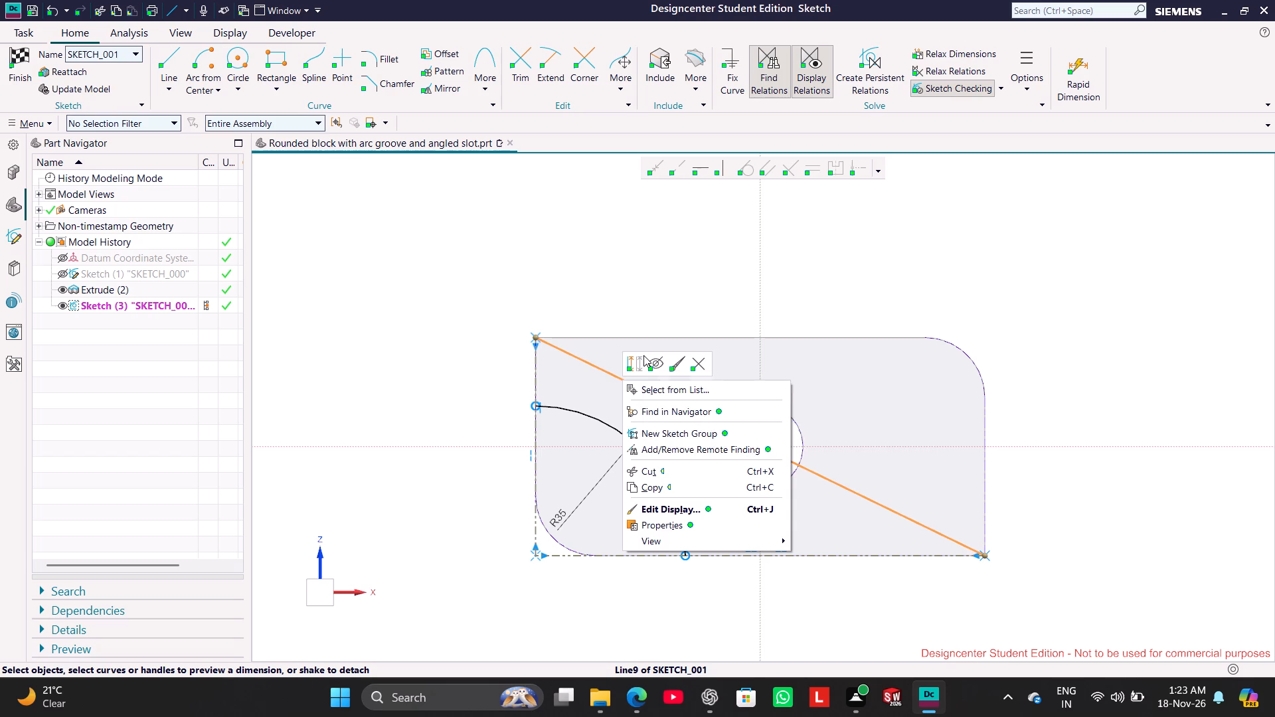
click(641, 358)
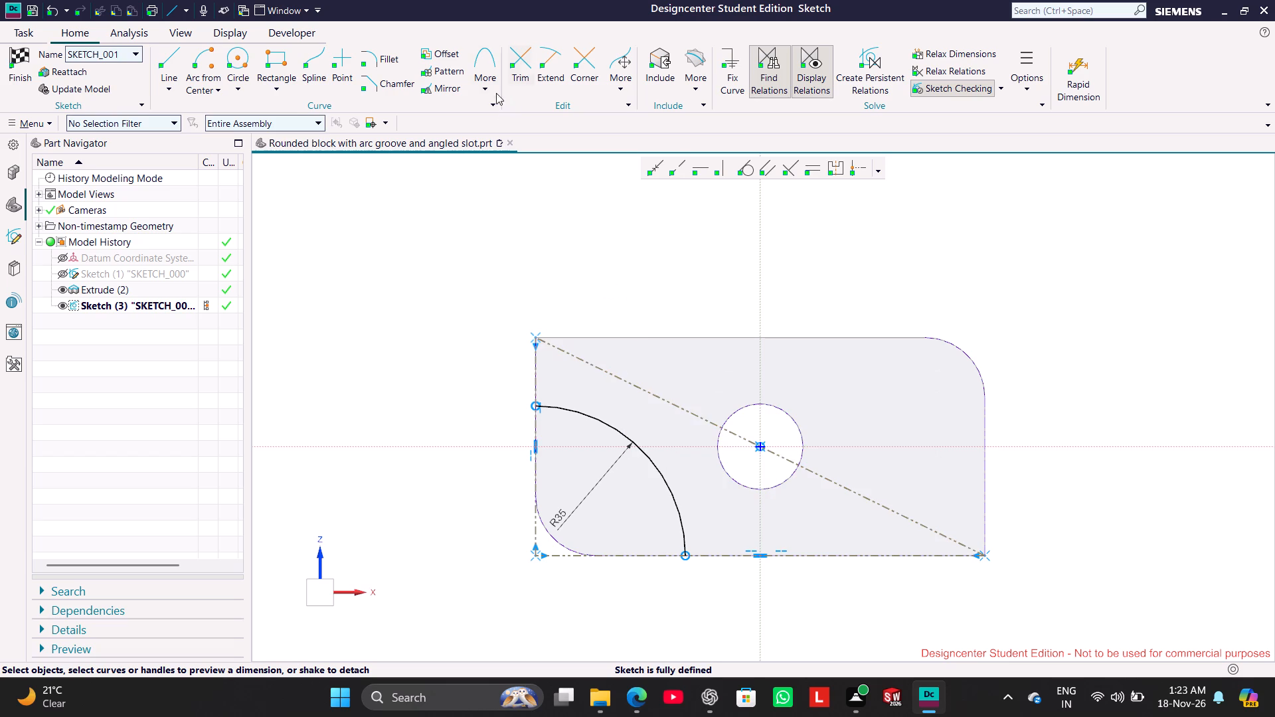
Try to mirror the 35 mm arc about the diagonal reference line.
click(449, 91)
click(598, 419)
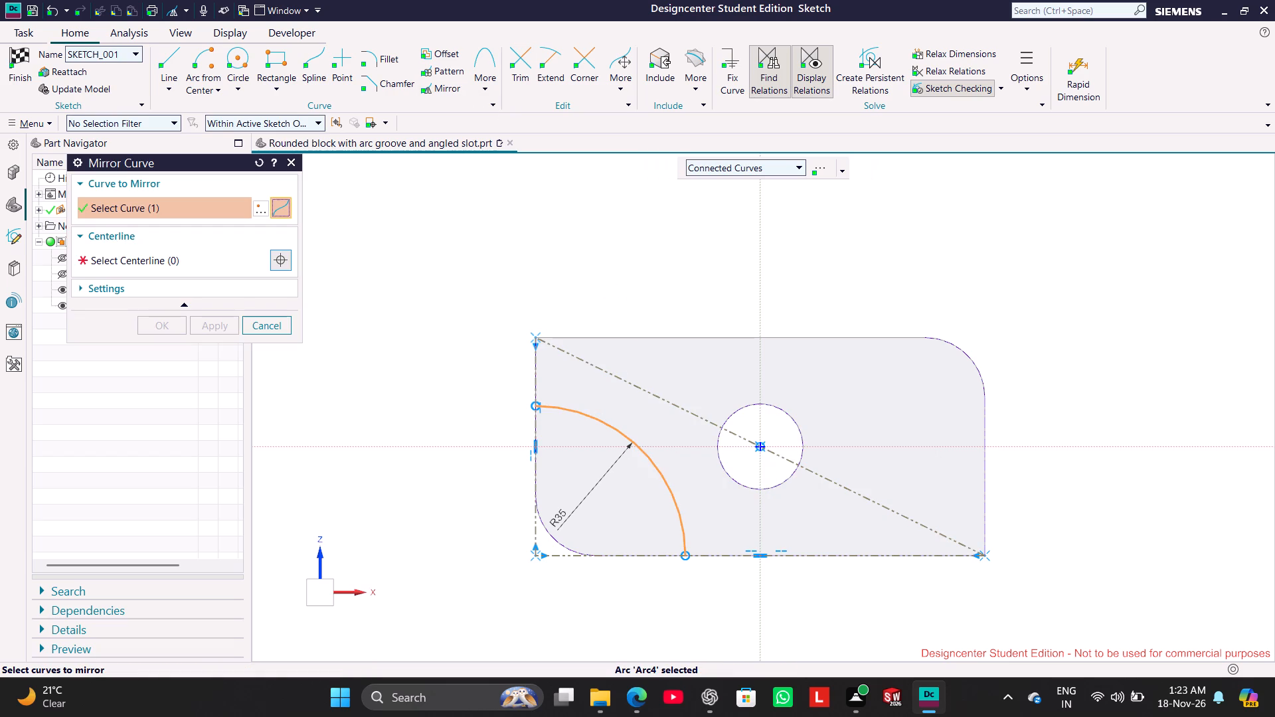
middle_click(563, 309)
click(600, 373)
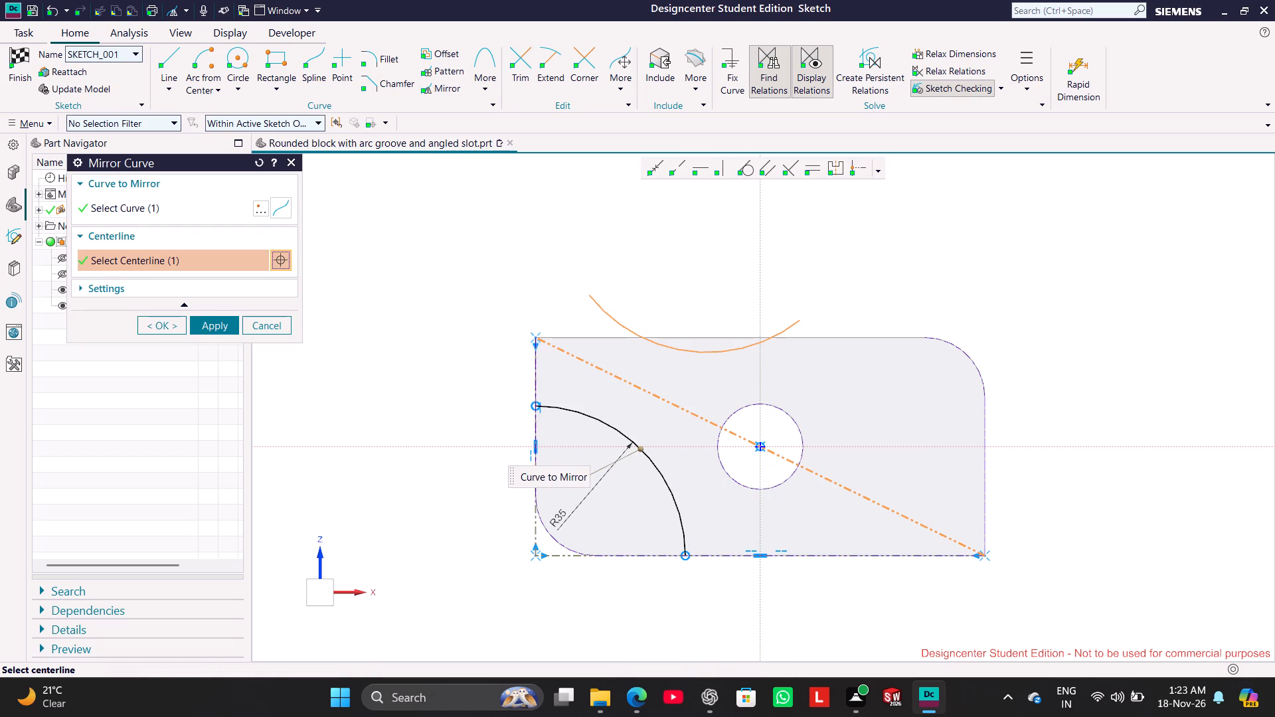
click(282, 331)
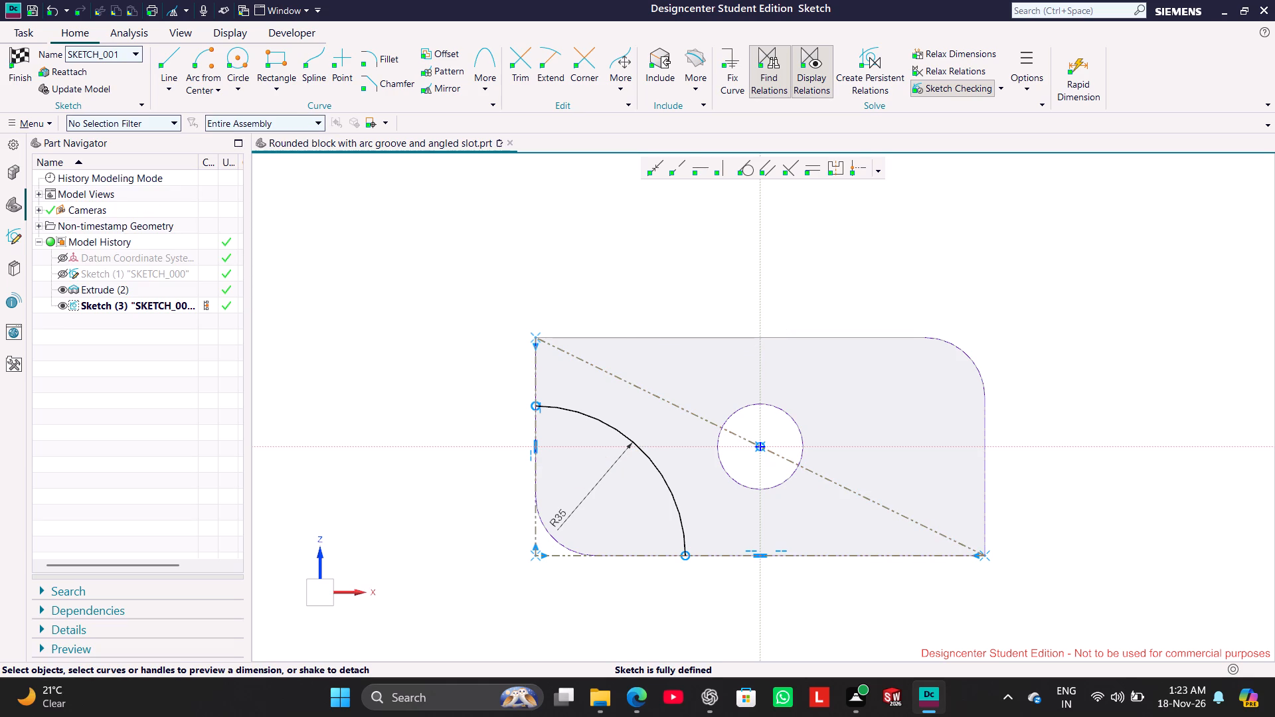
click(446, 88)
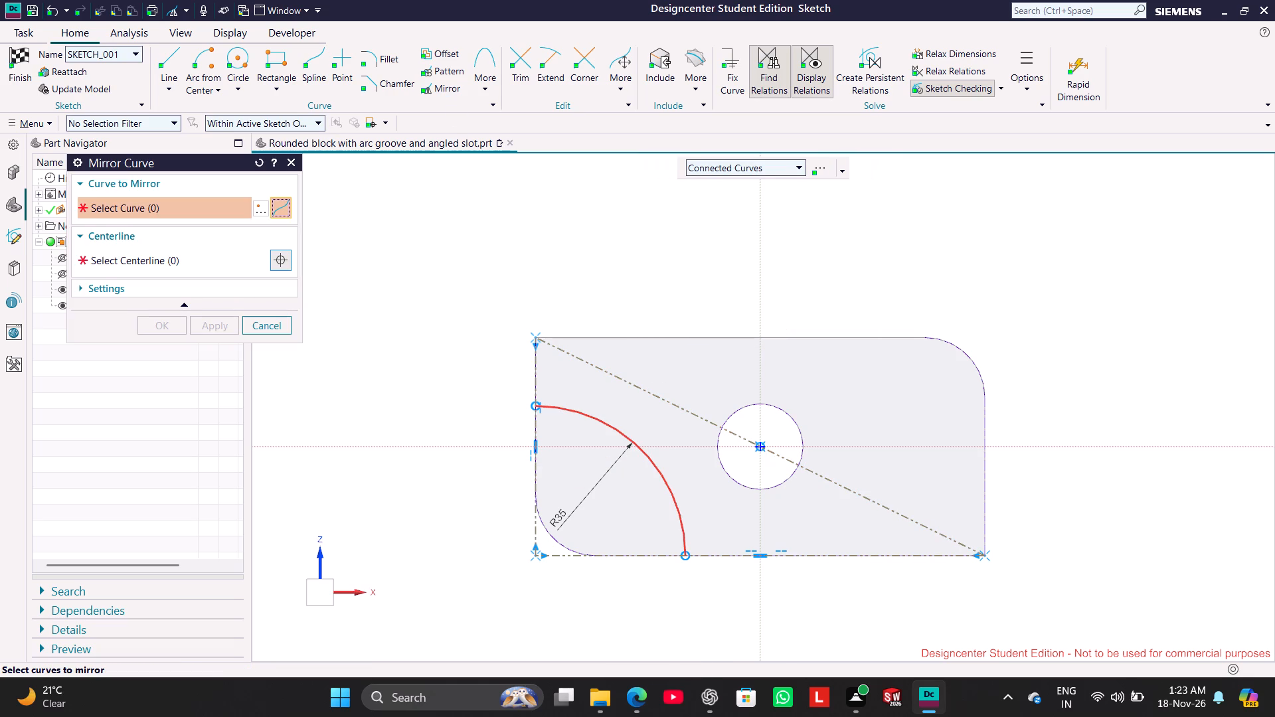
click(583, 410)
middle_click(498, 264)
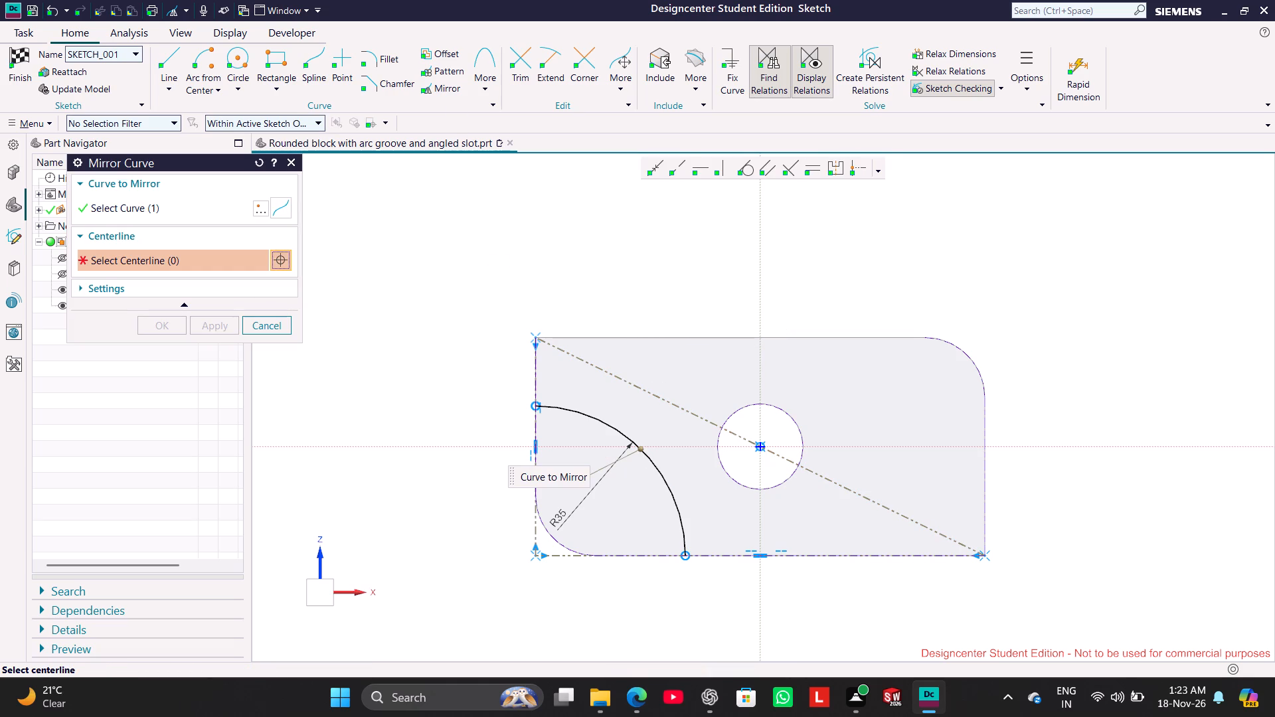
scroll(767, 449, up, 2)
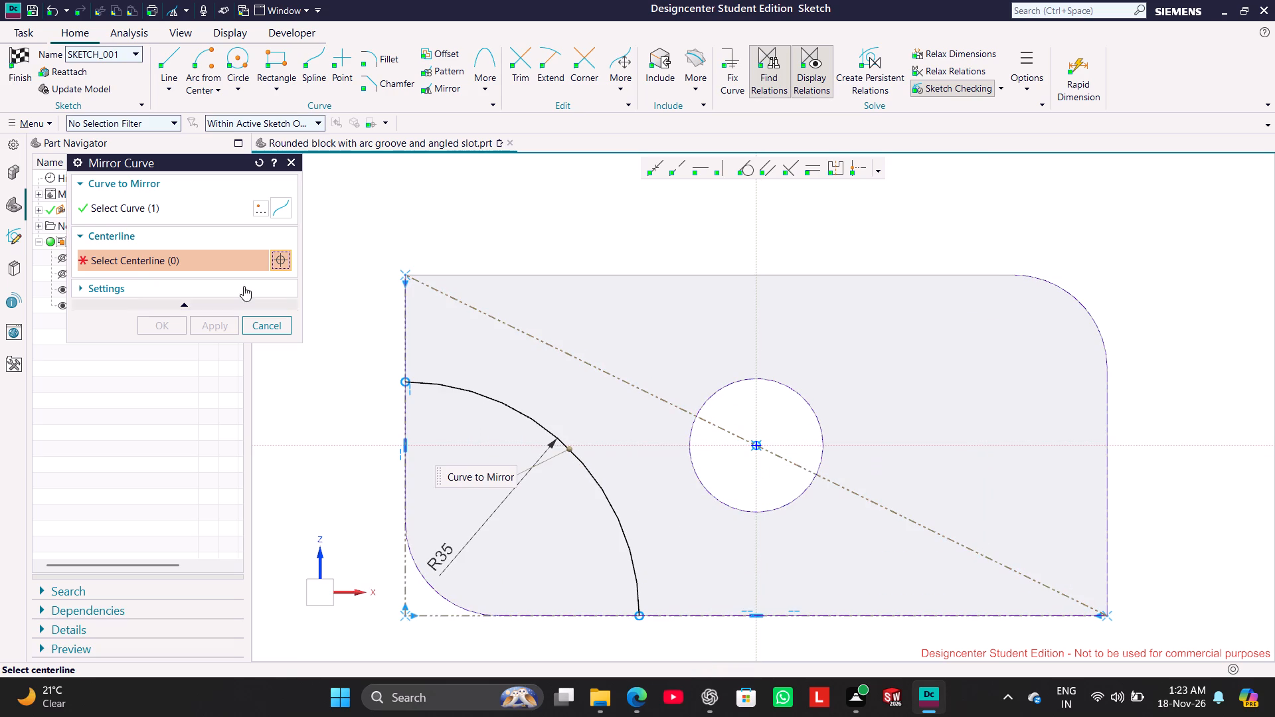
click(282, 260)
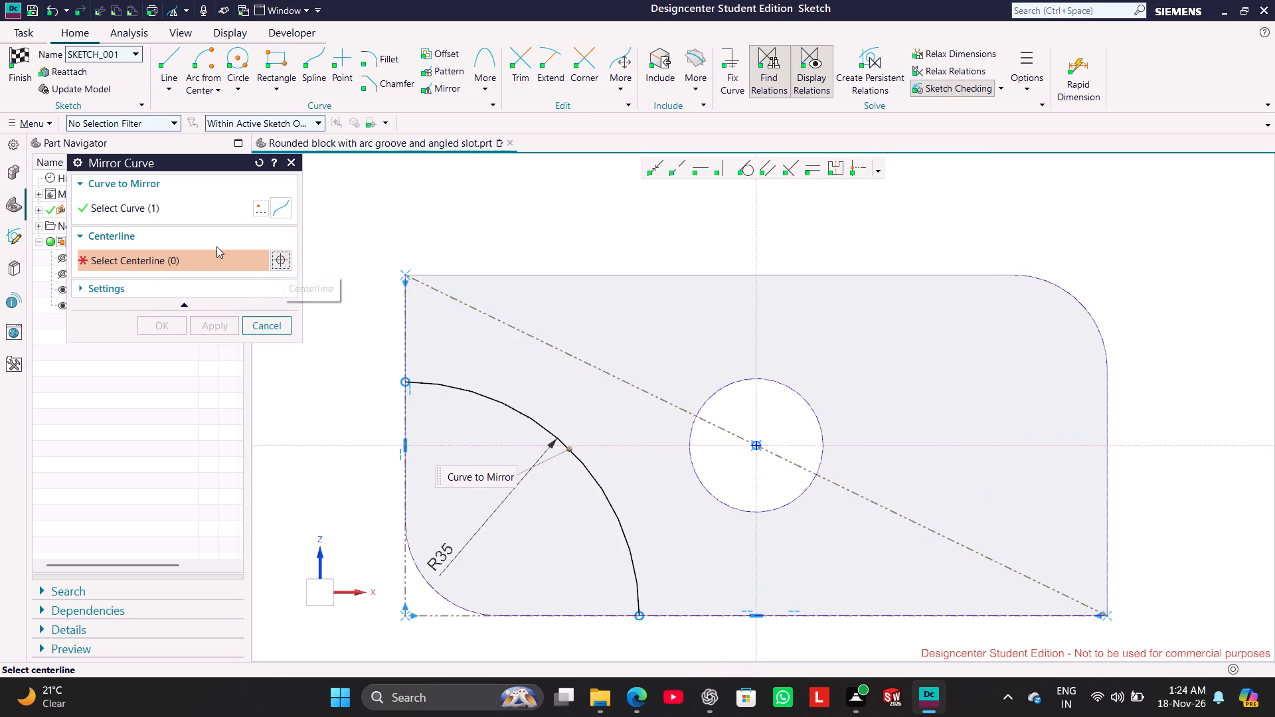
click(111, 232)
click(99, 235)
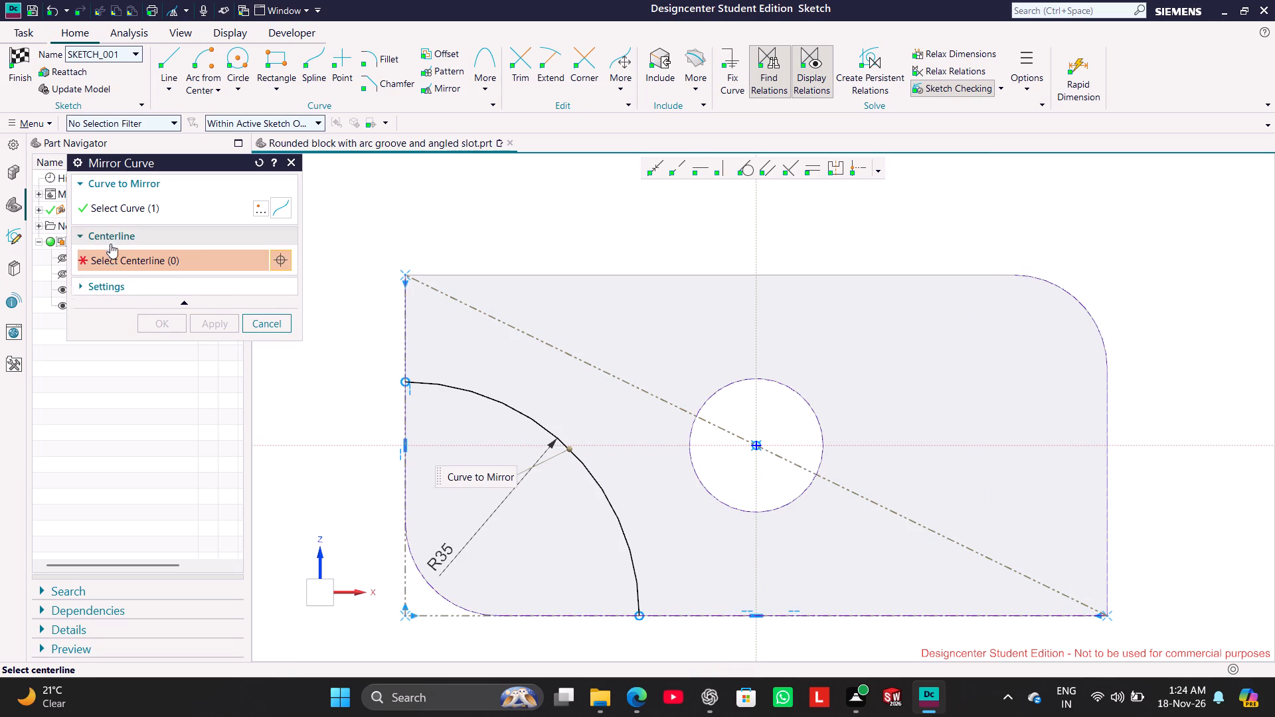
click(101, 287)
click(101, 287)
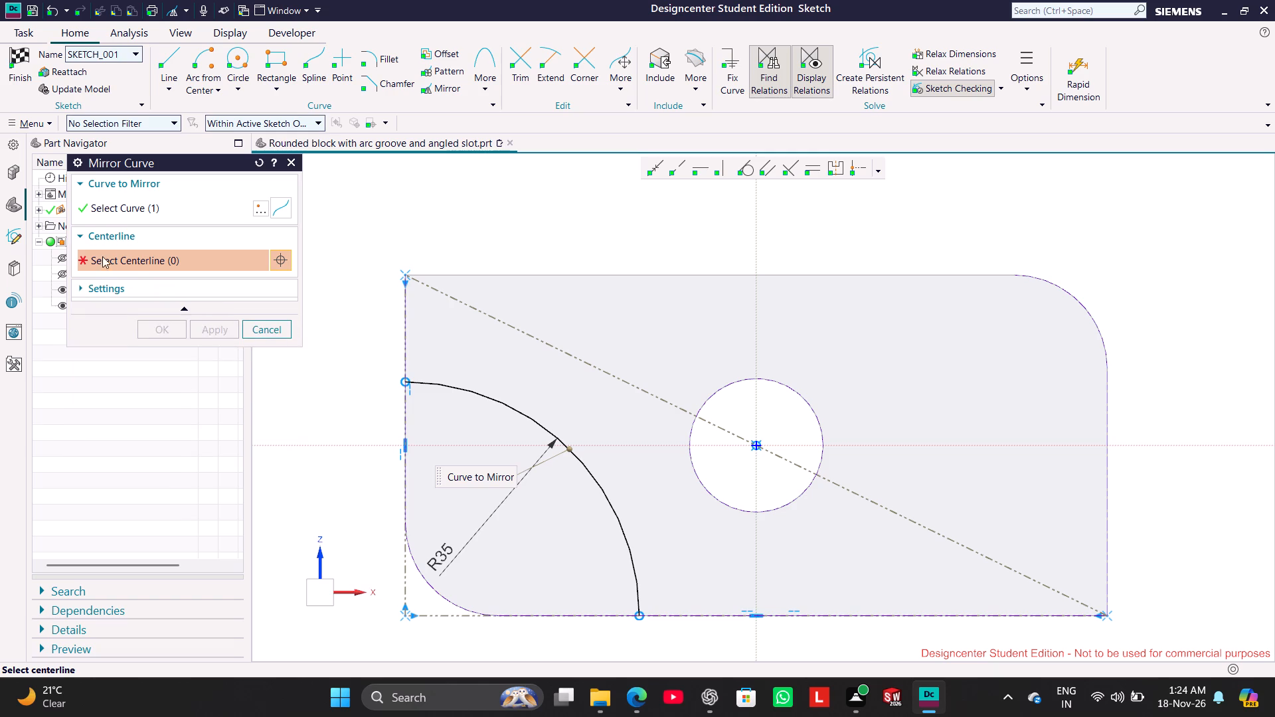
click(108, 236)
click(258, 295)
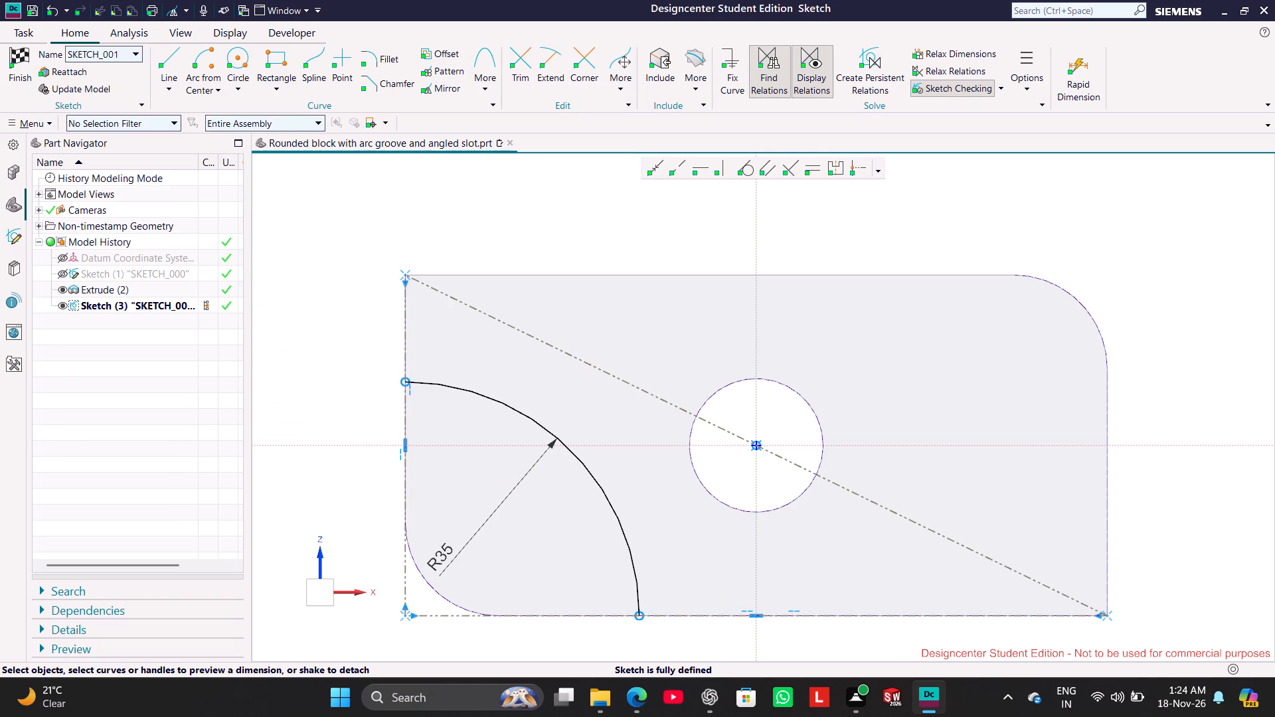
Mirror the connected reference lines along the block's left and bottom edges about the sketch's vertical axis.
scroll(747, 337, down, 1)
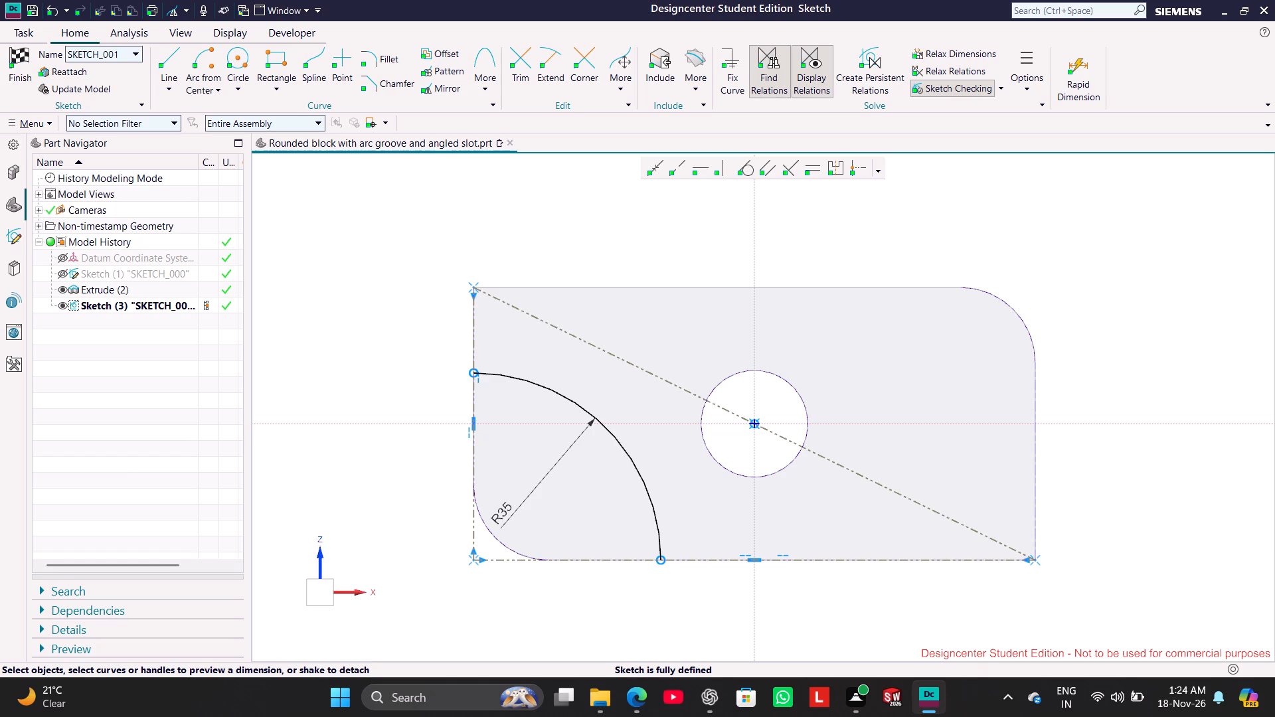
click(450, 90)
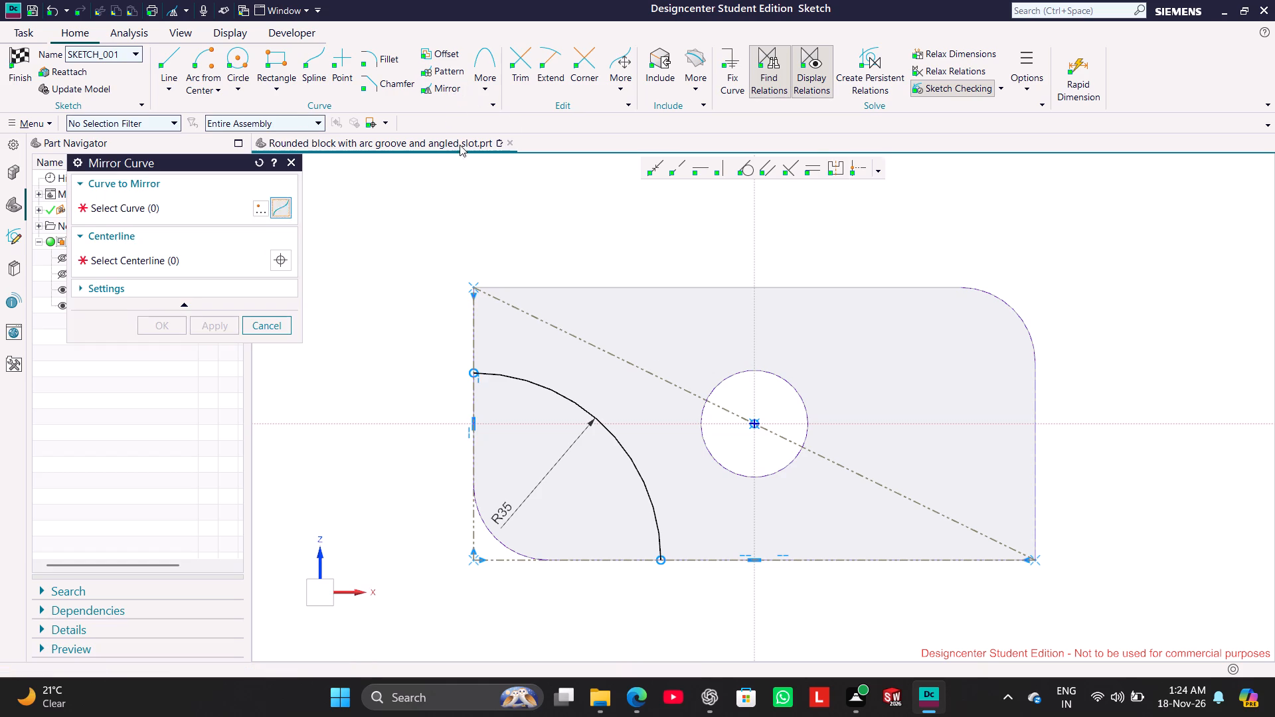
click(473, 315)
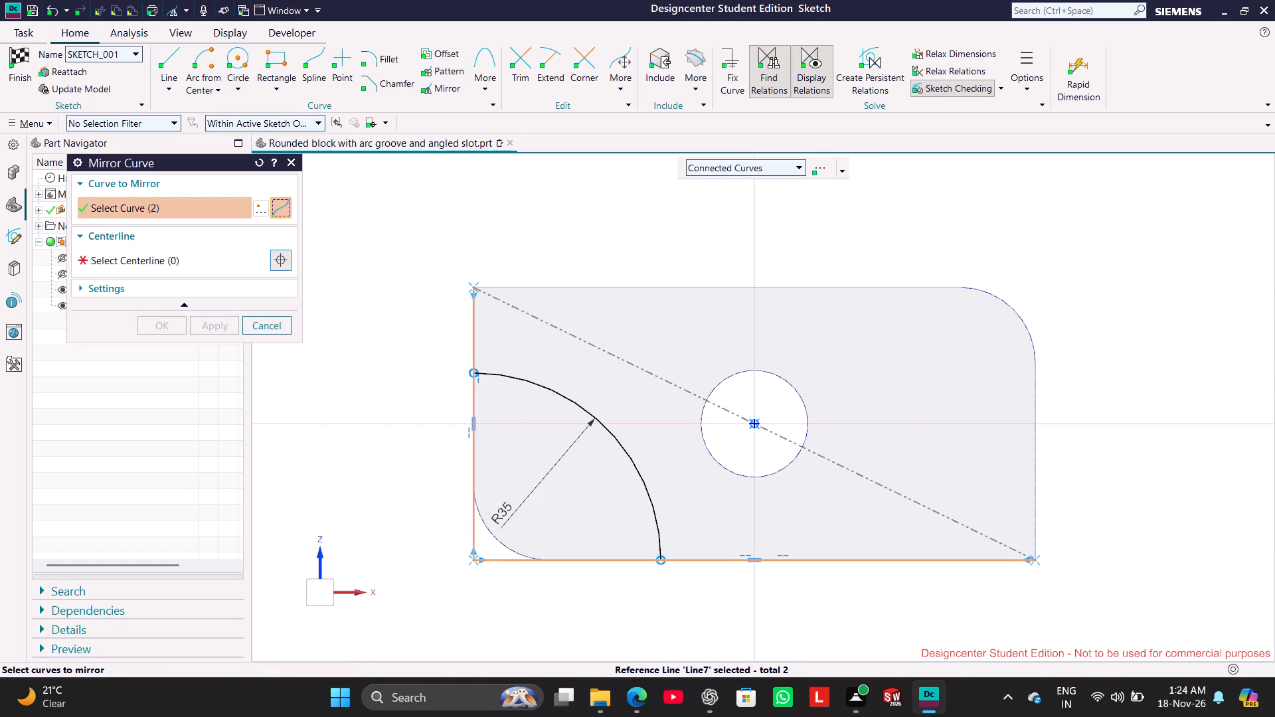
middle_click(467, 239)
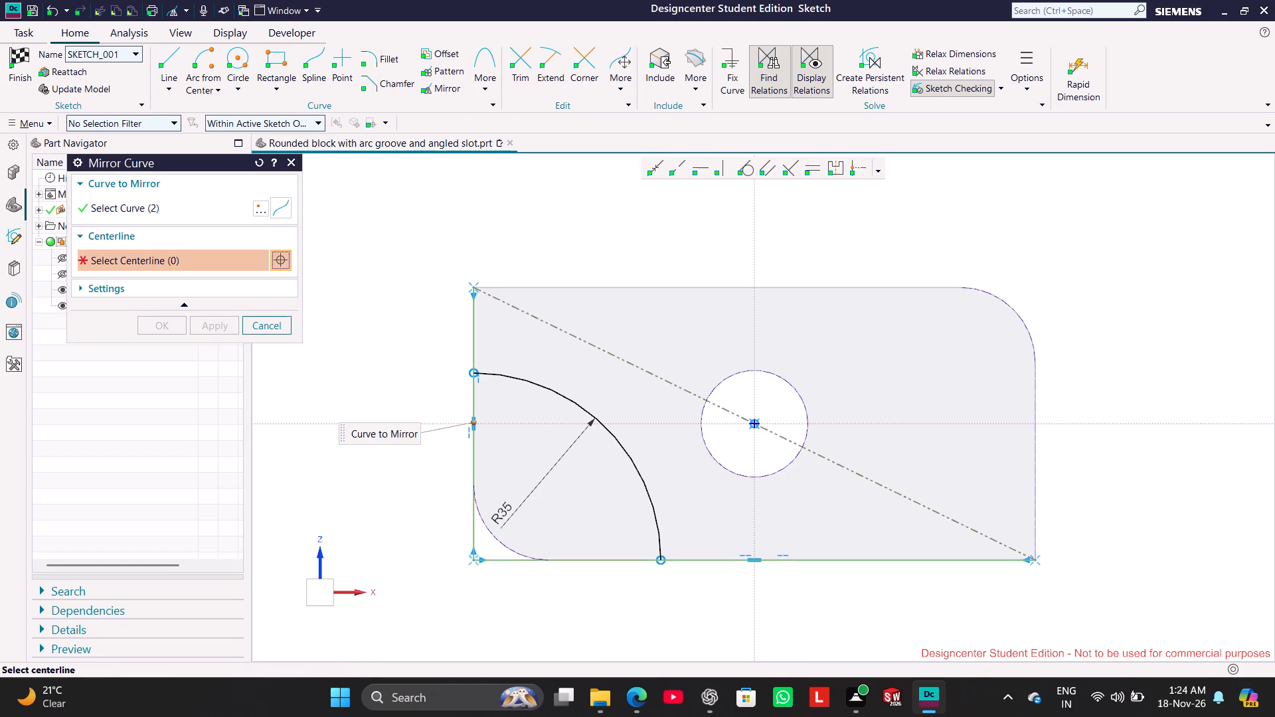
click(755, 324)
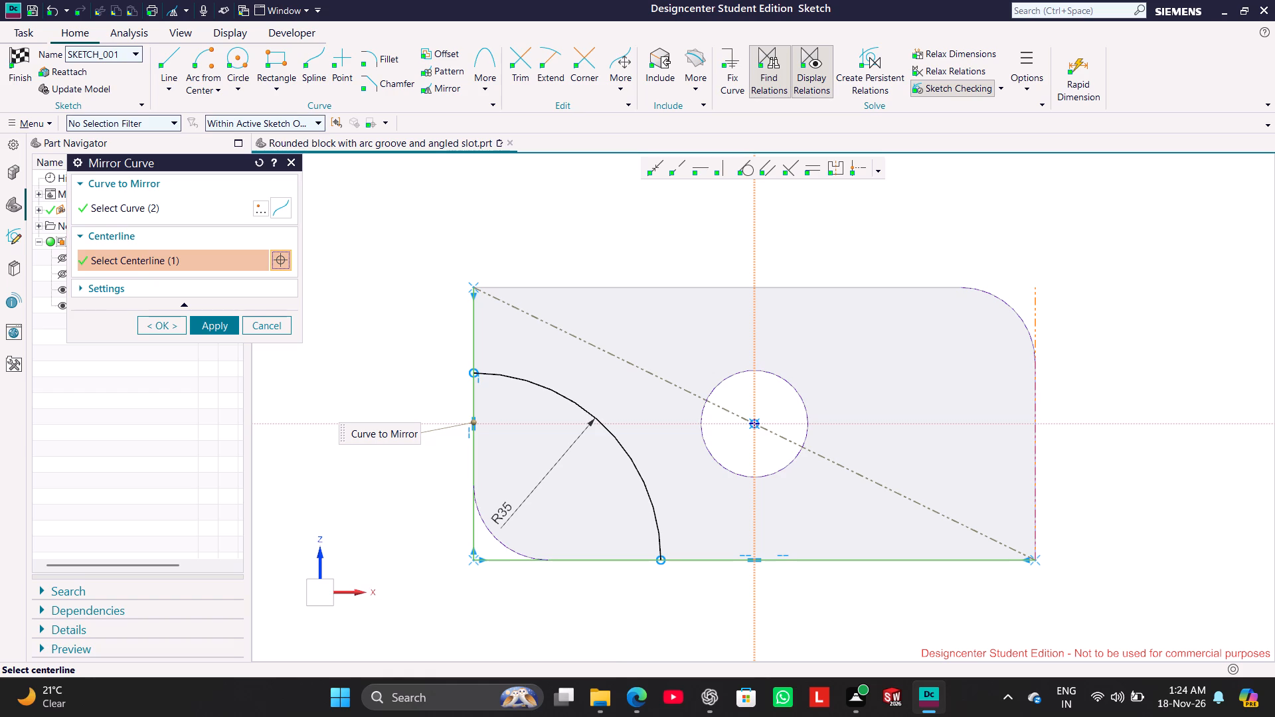
click(223, 329)
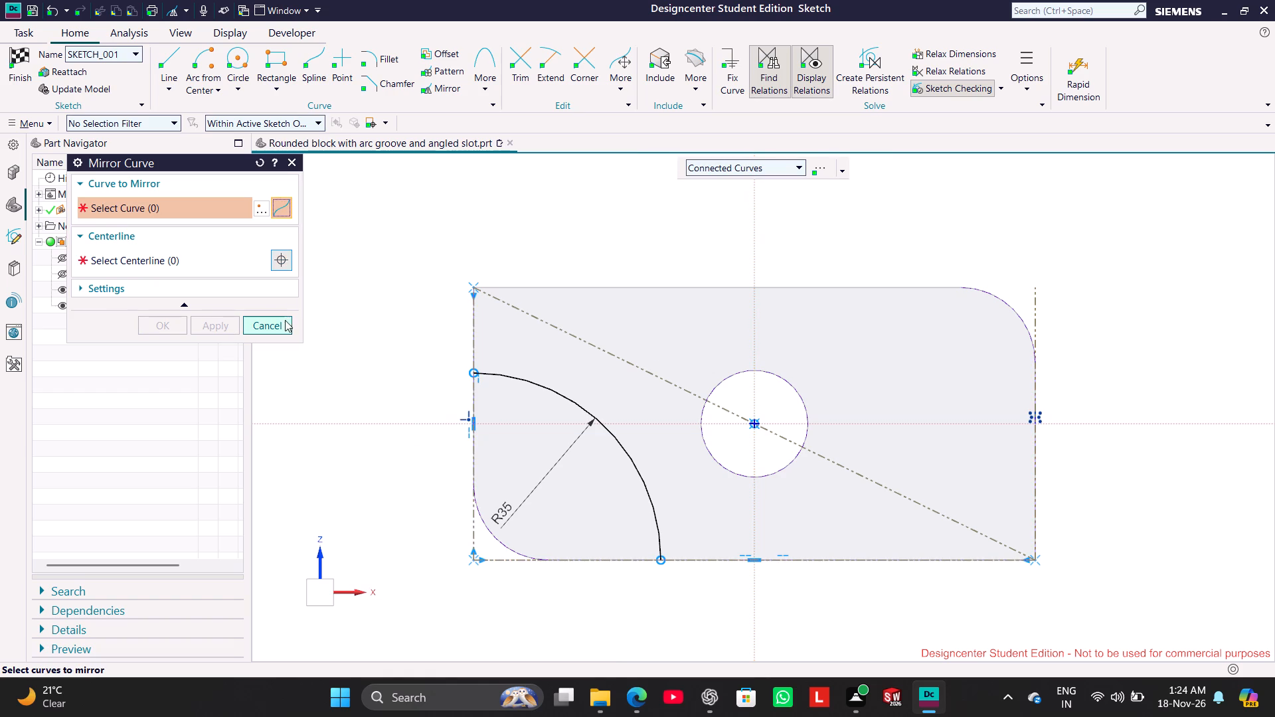
click(281, 320)
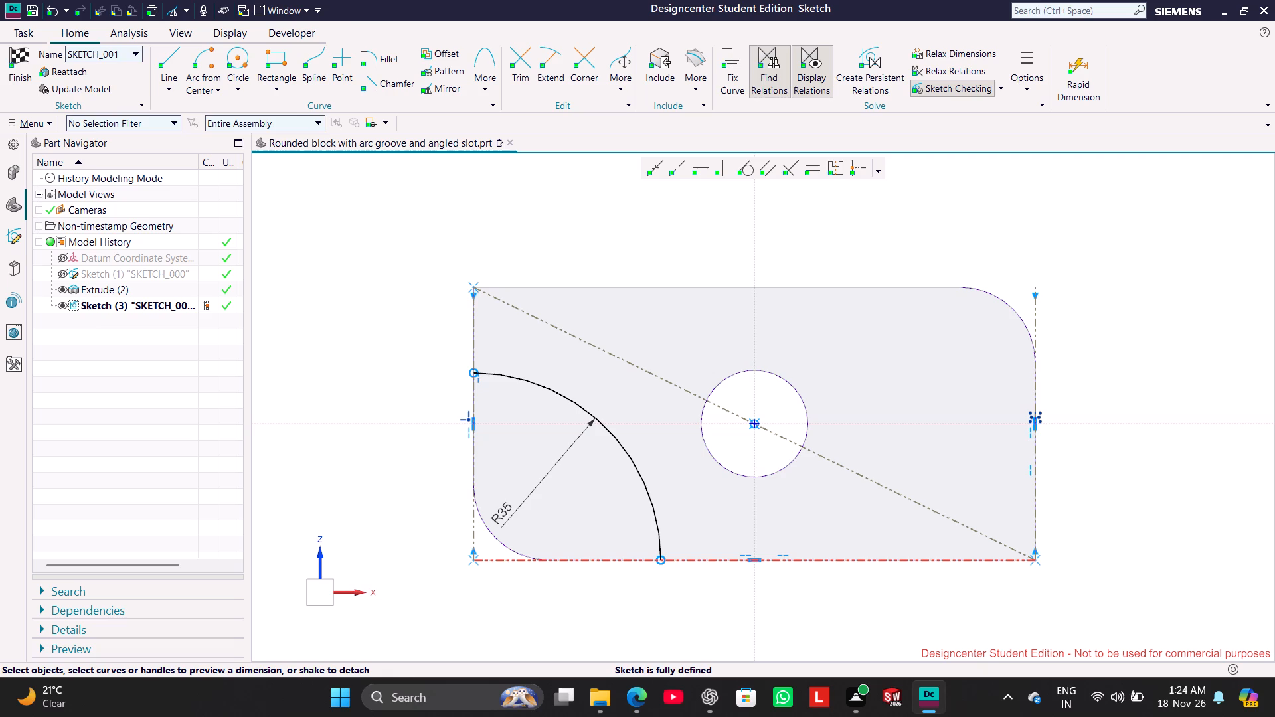
Mirror the bottom reference line about the sketch's horizontal axis to the block's top edge.
click(697, 564)
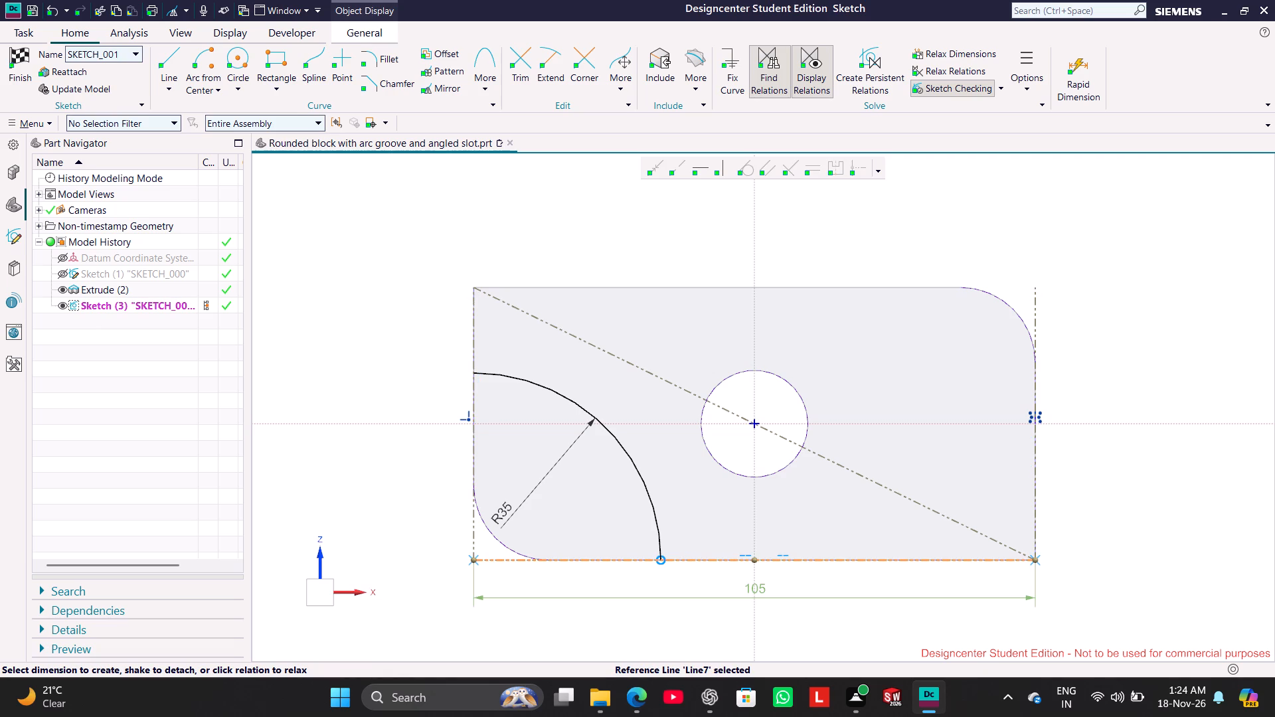
click(445, 89)
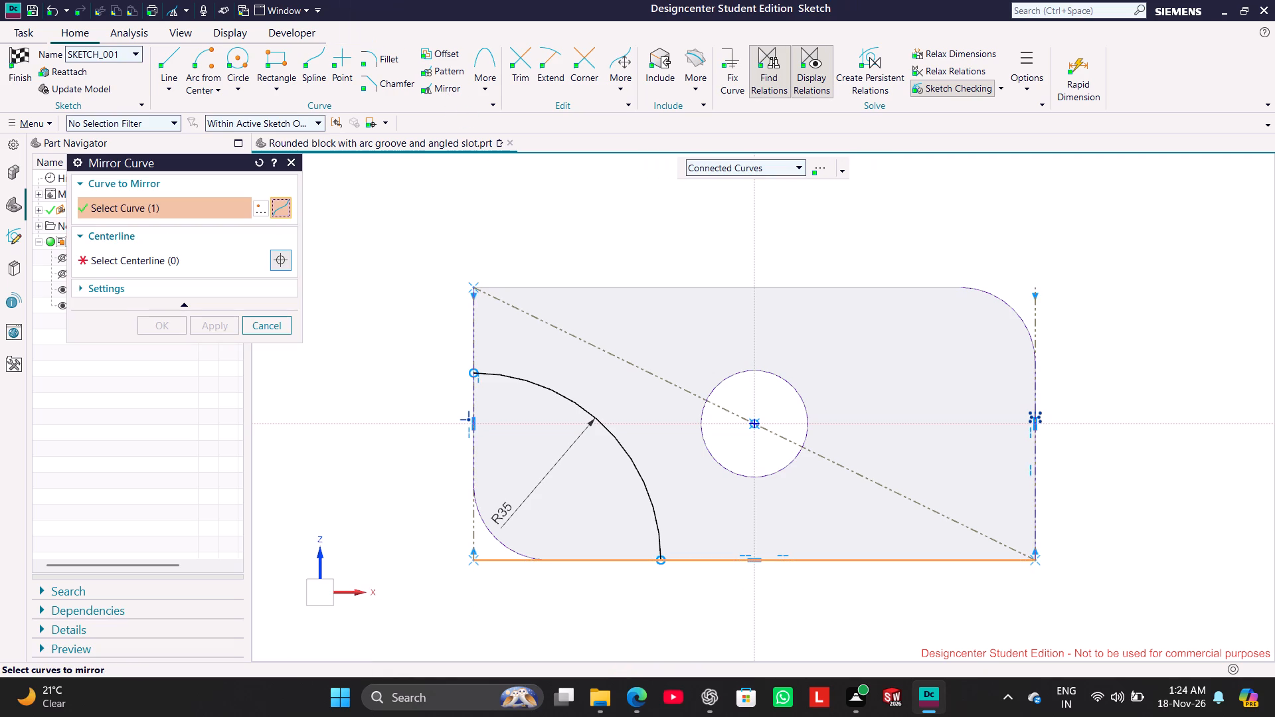
middle_click(640, 288)
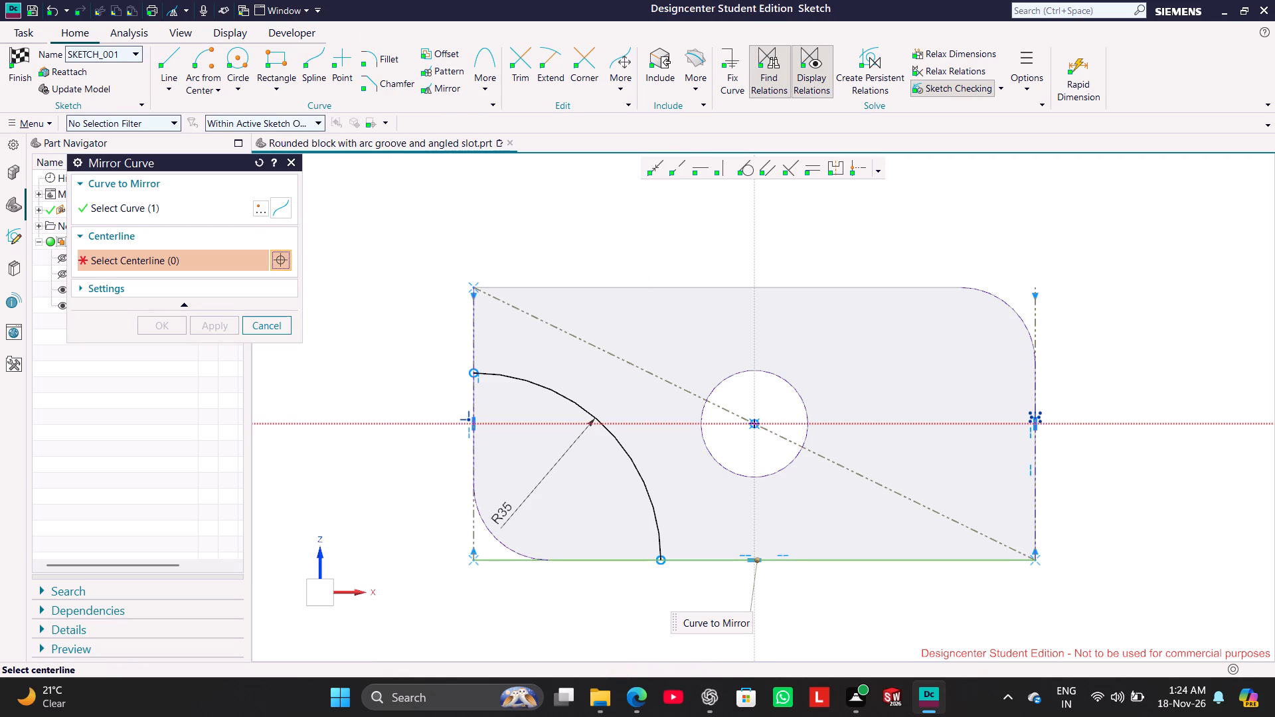
click(662, 422)
click(217, 328)
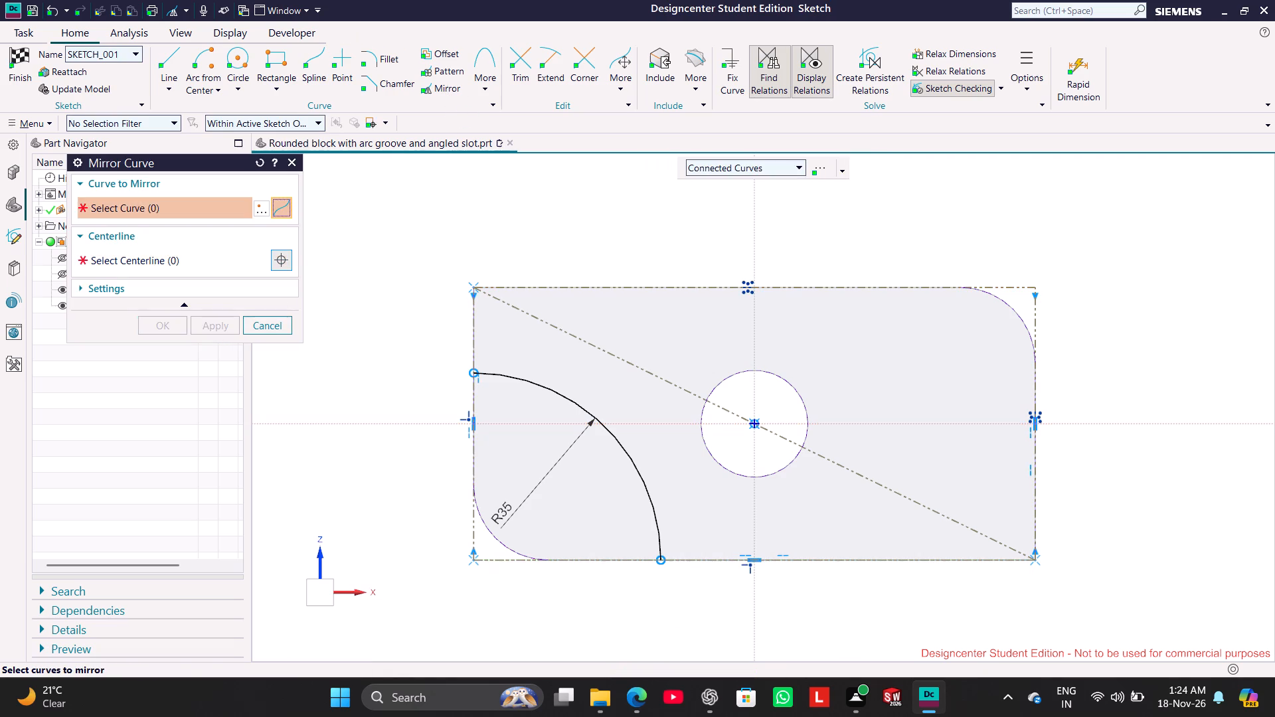
click(484, 178)
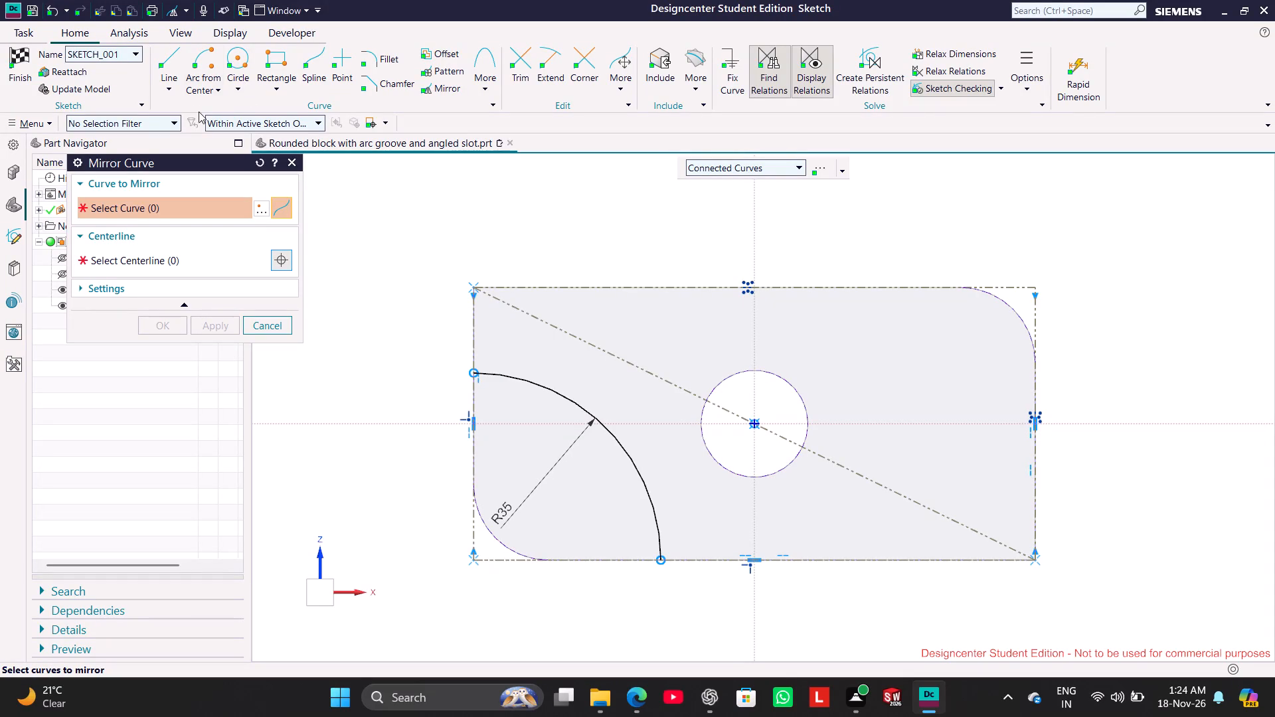
Draw an arc of about 30 mm radius centred on the upper-right reference corner, ending on the top and right reference lines.
click(199, 62)
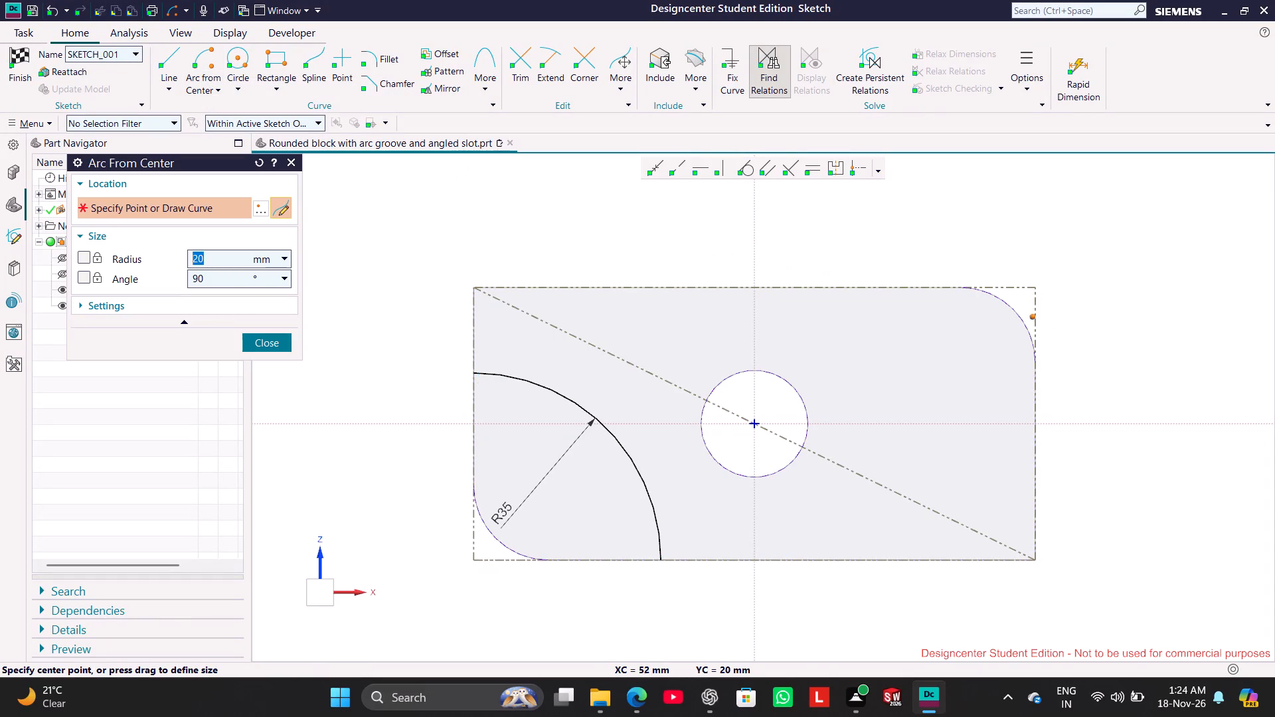
click(1035, 285)
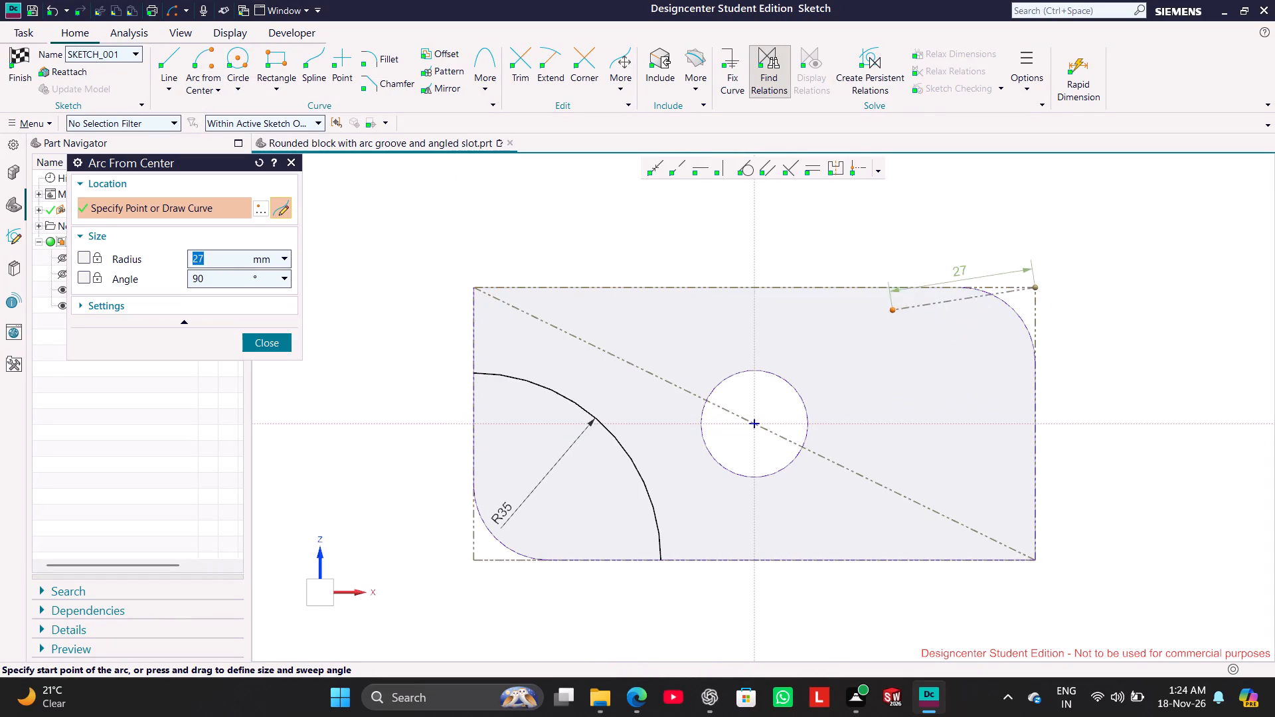
click(873, 285)
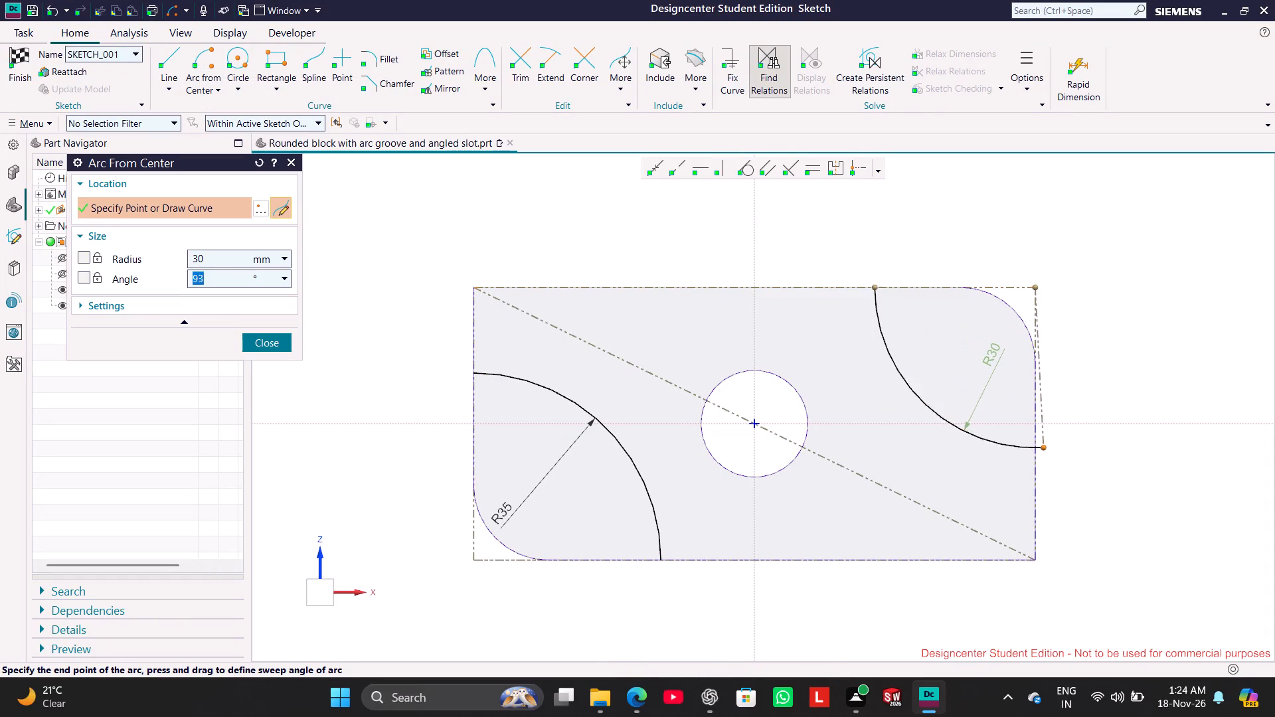
click(1033, 409)
click(276, 346)
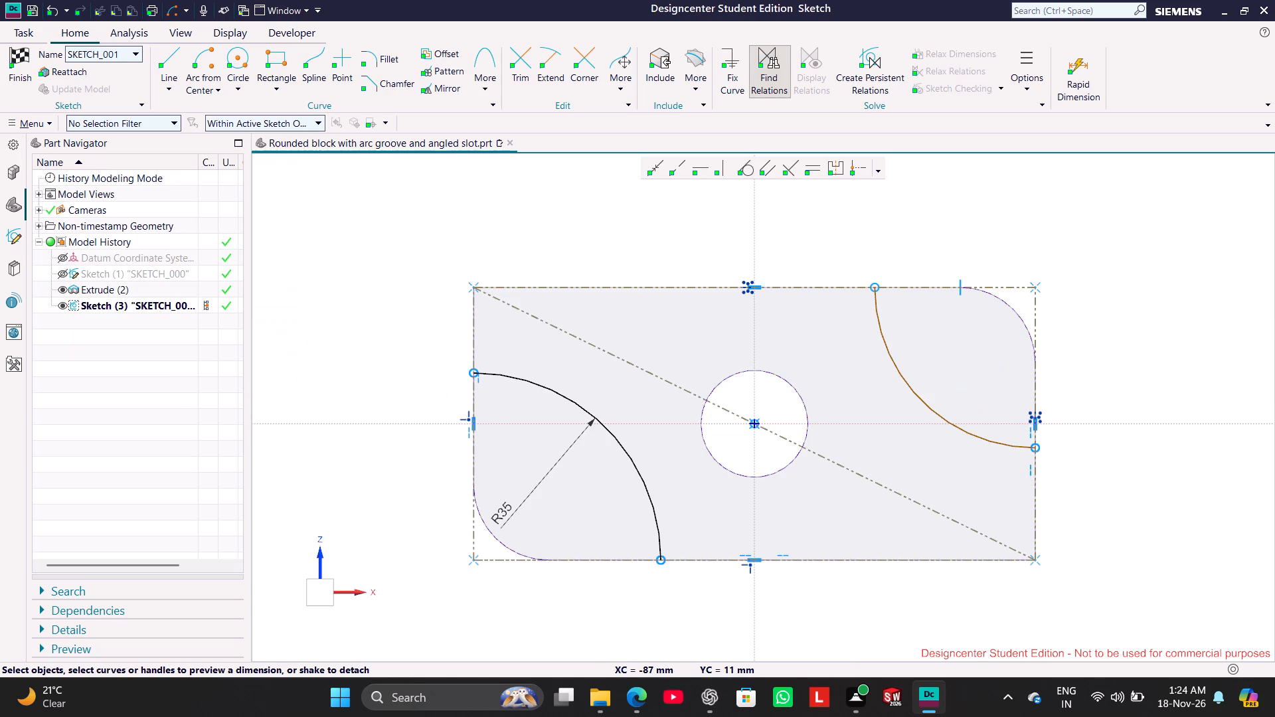
Set the upper-right arc's radius to 35 mm.
click(918, 395)
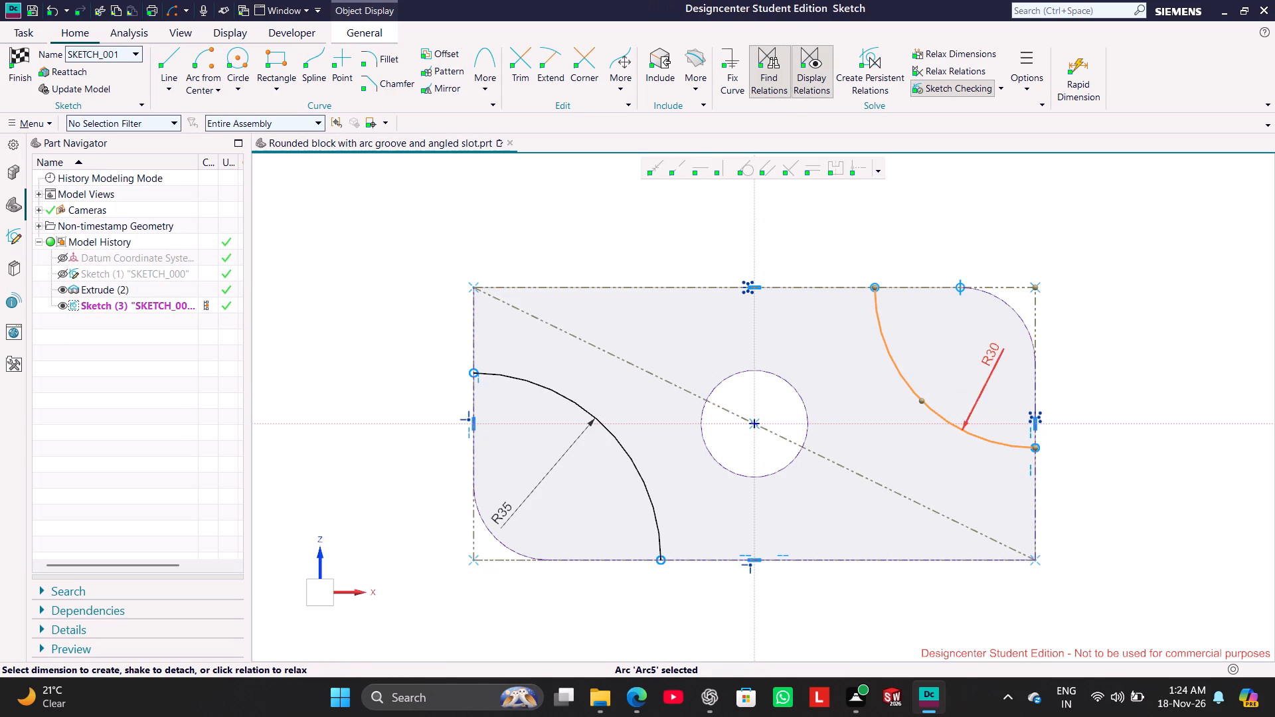
double_click(983, 356)
text(35)
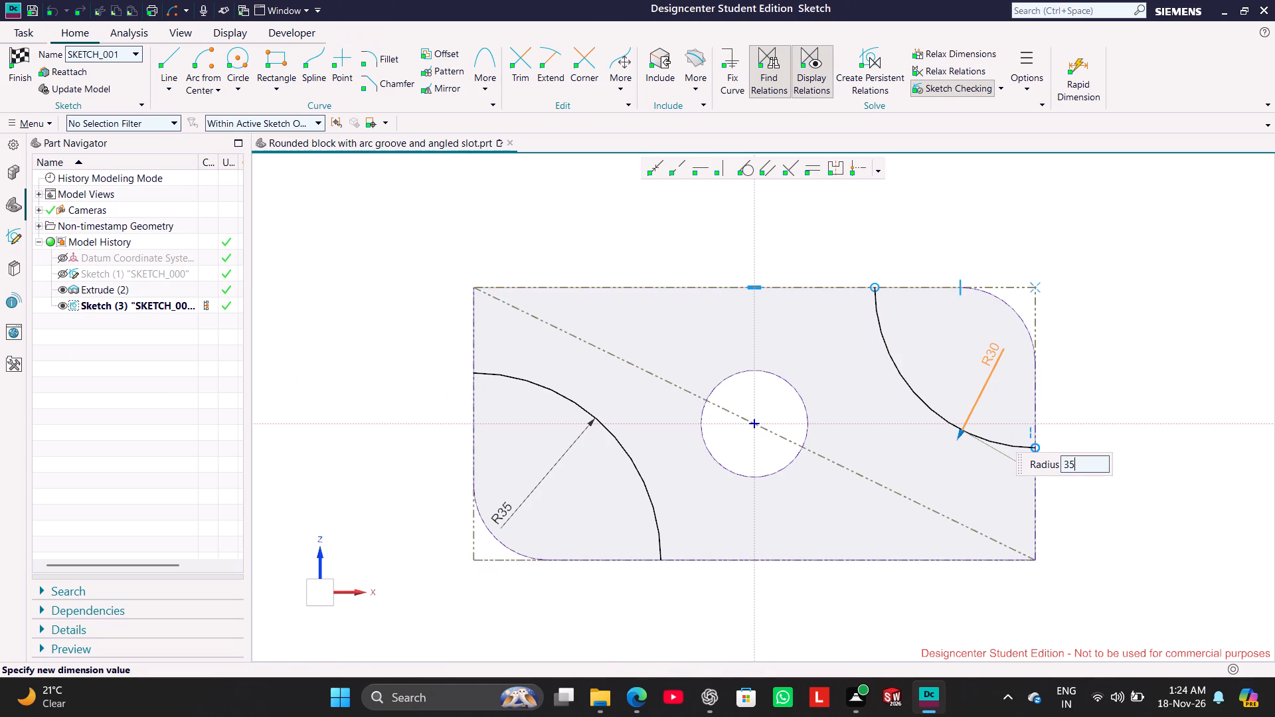
key(Return)
click(462, 241)
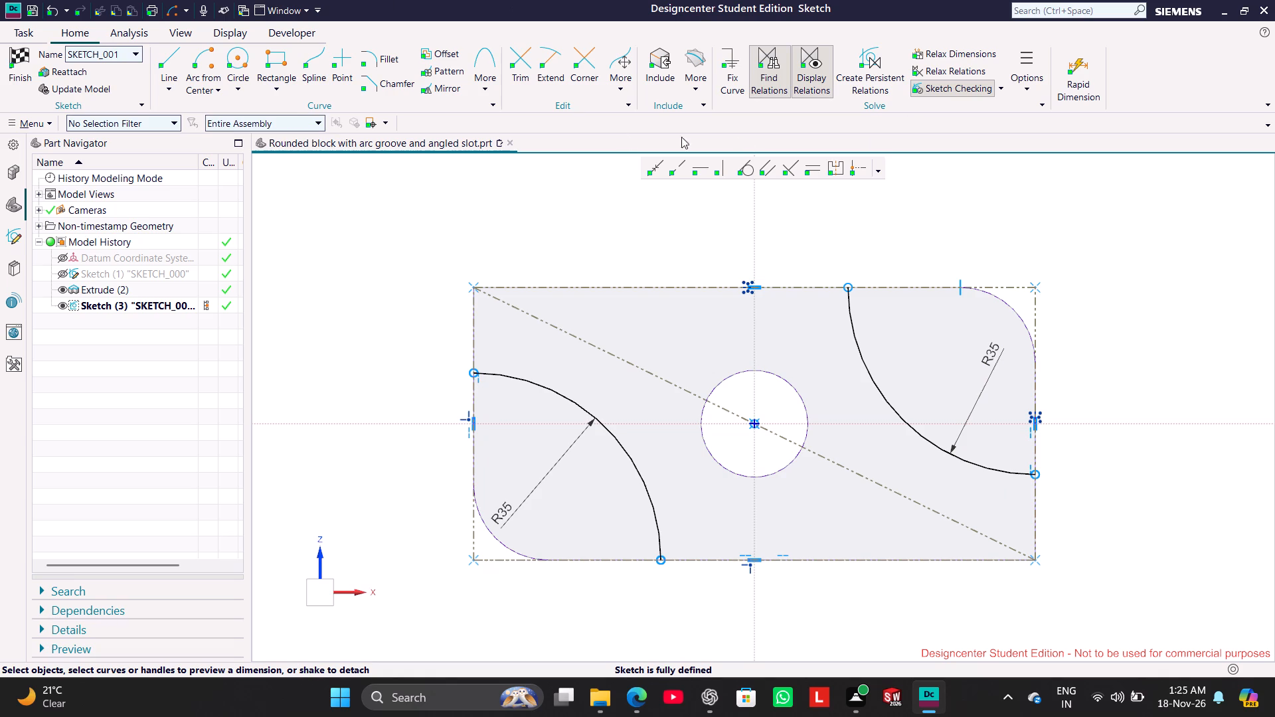
Close the lower-left arc into a quarter-circle profile with two 35 mm lines meeting at the reference corner.
click(159, 61)
click(477, 371)
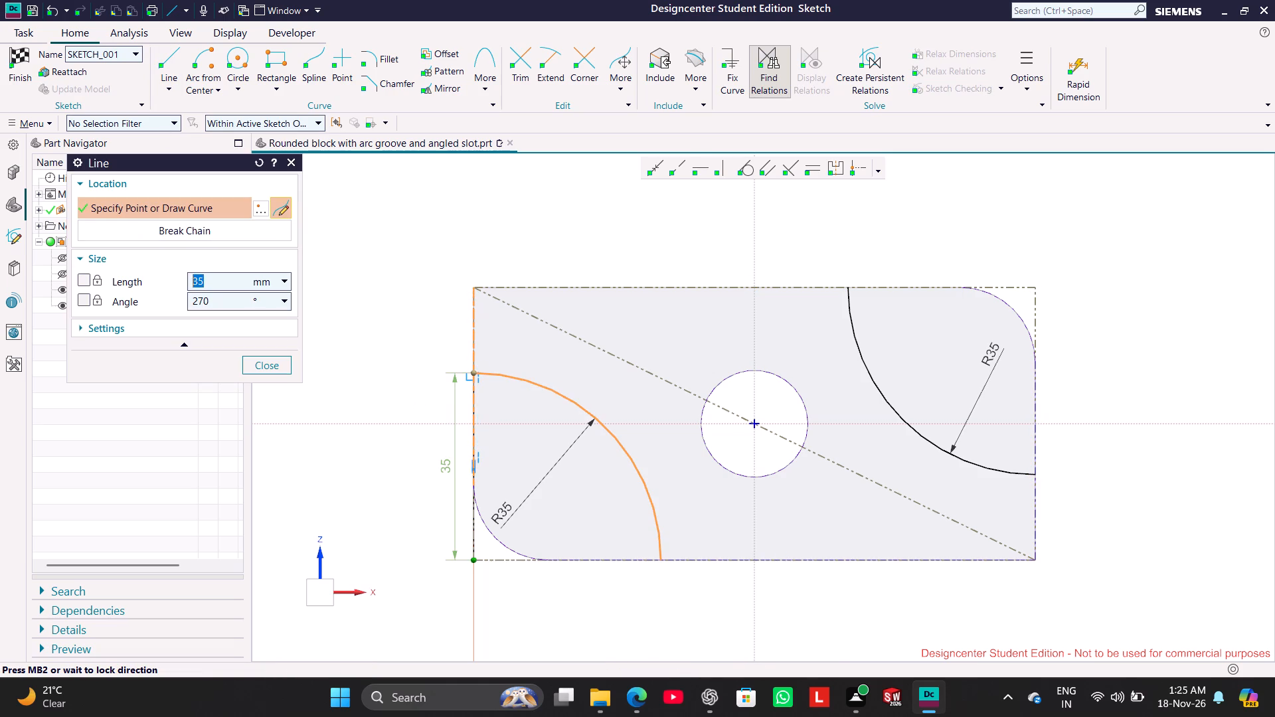
click(475, 556)
click(662, 554)
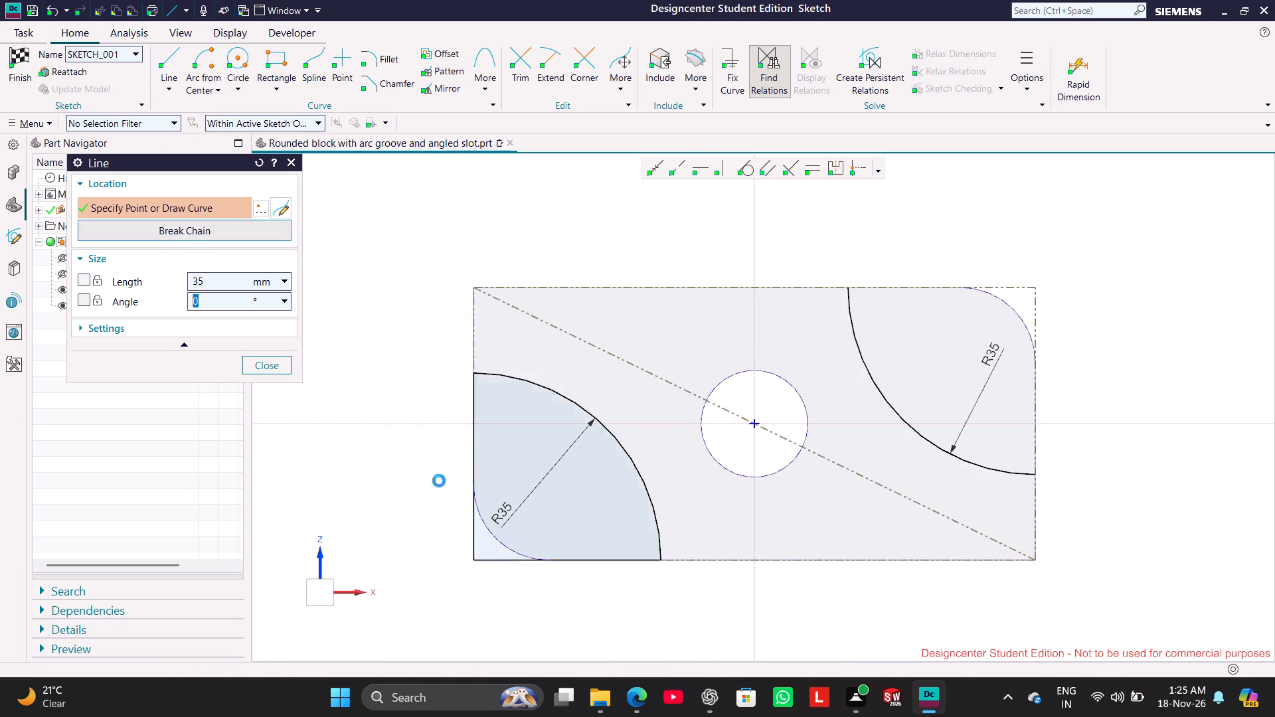
click(276, 367)
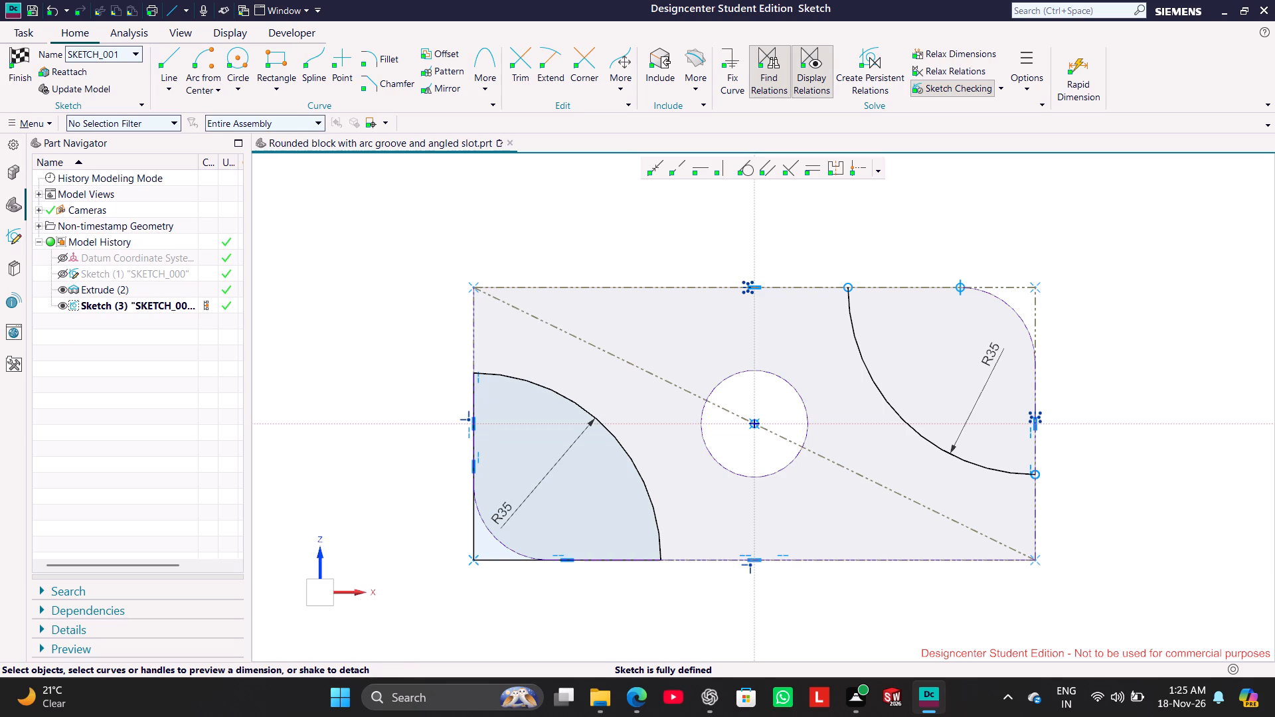
Close the upper-right arc into a quarter-circle profile with two 35 mm lines meeting at the reference corner.
click(170, 57)
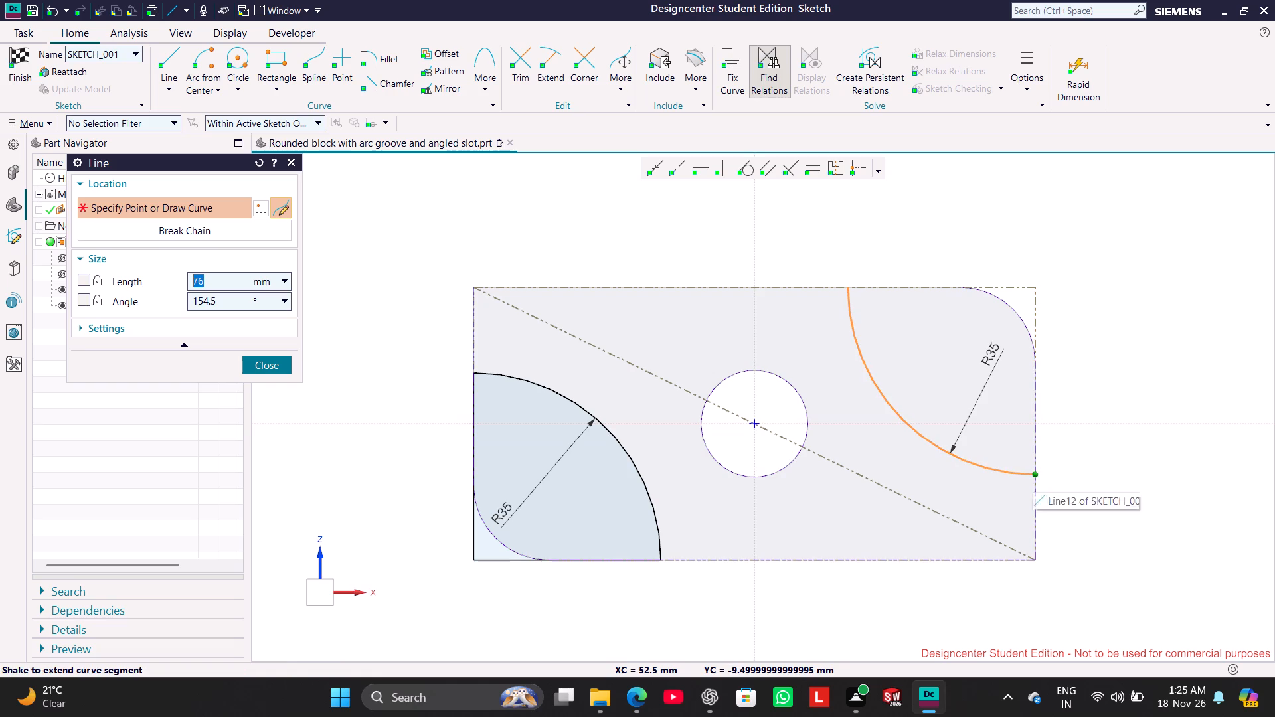
click(1032, 475)
click(1035, 289)
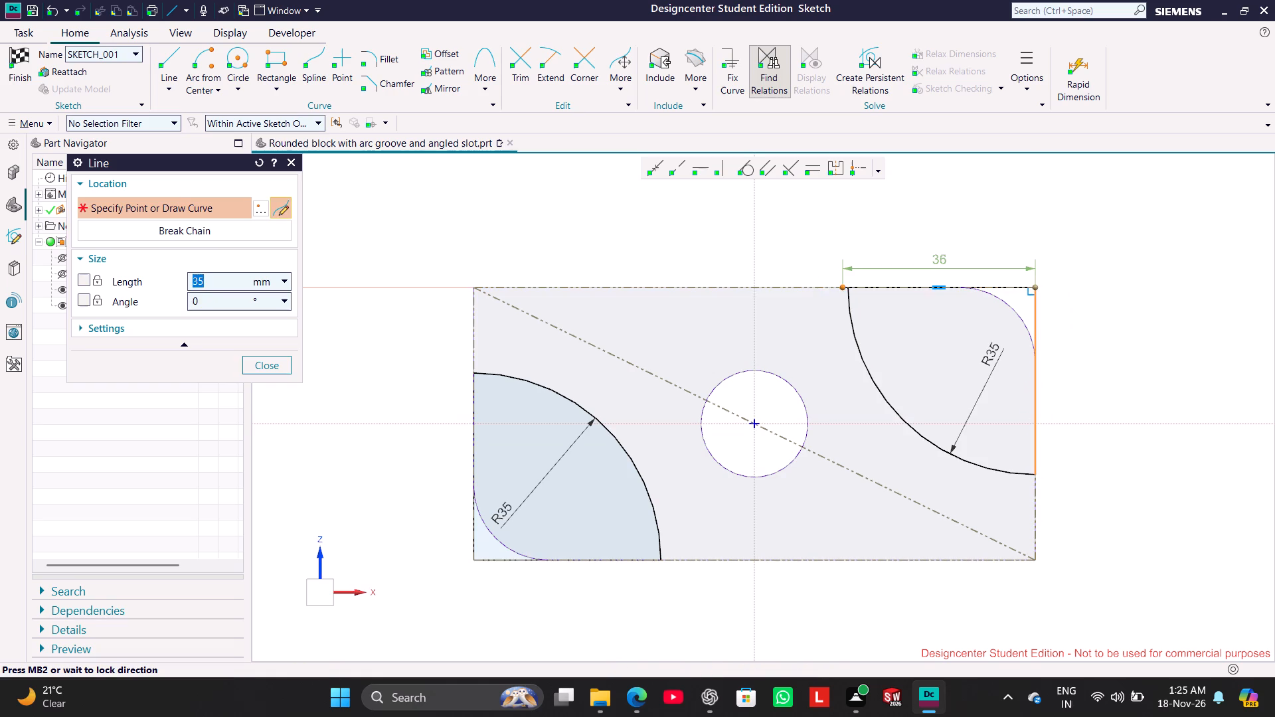
click(849, 283)
click(279, 357)
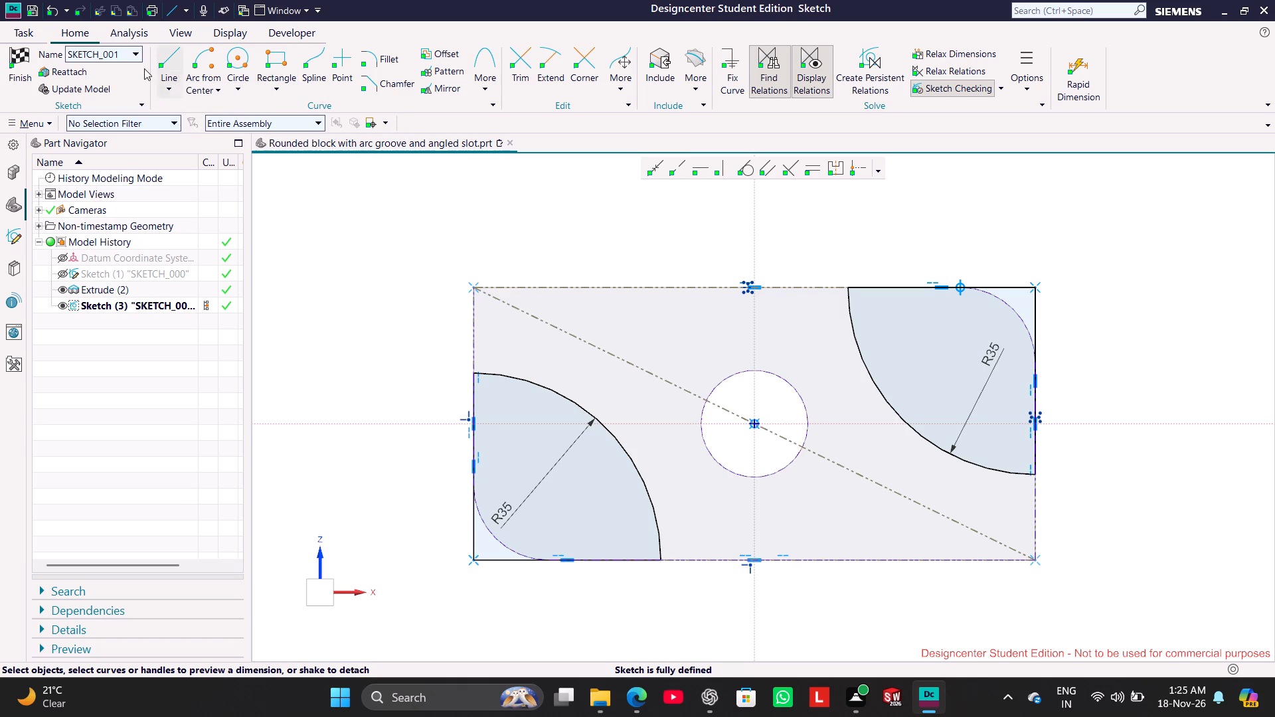
Draw a slanted line about 99 mm long above the diagonal, from the top reference line to the right reference line.
click(177, 60)
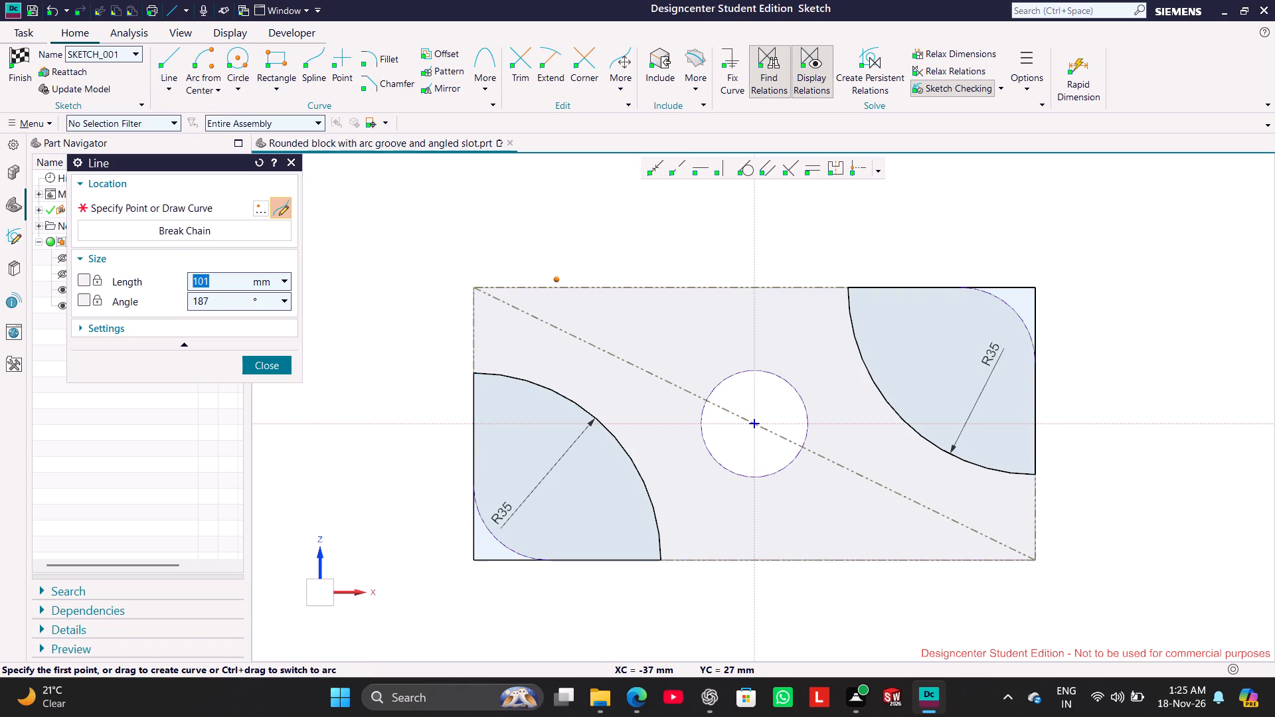
click(559, 281)
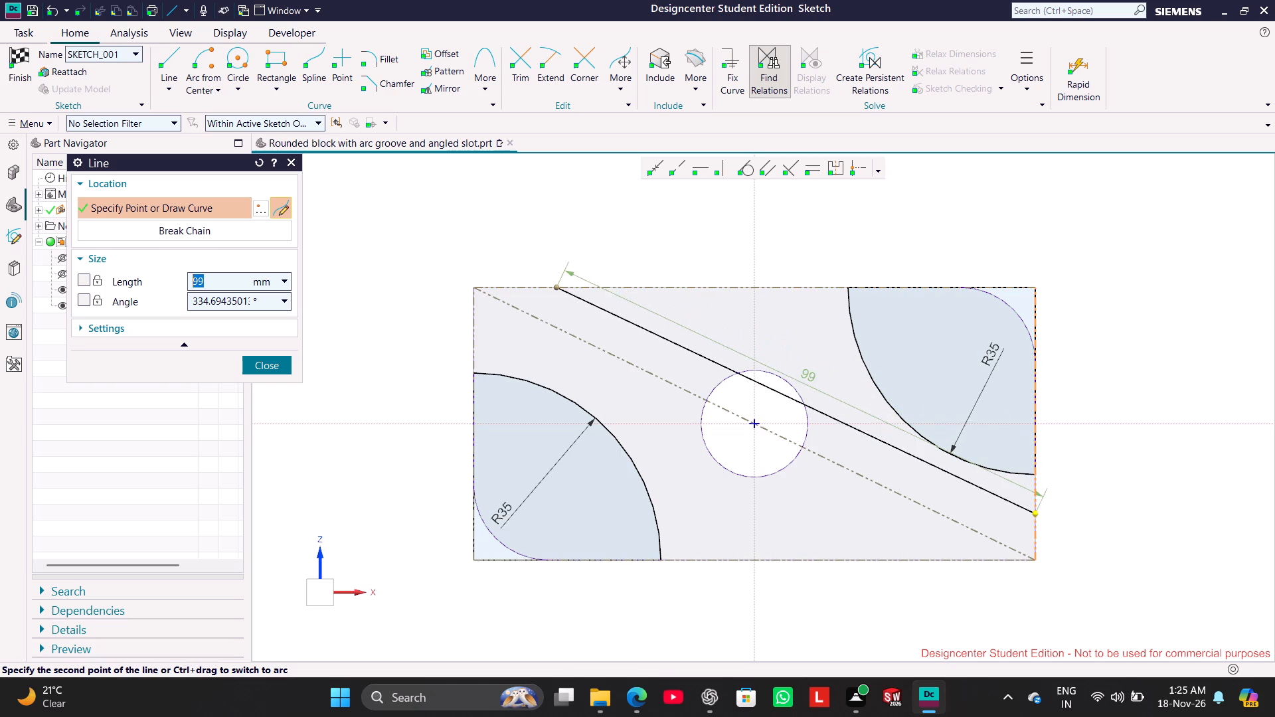
click(1035, 509)
click(283, 365)
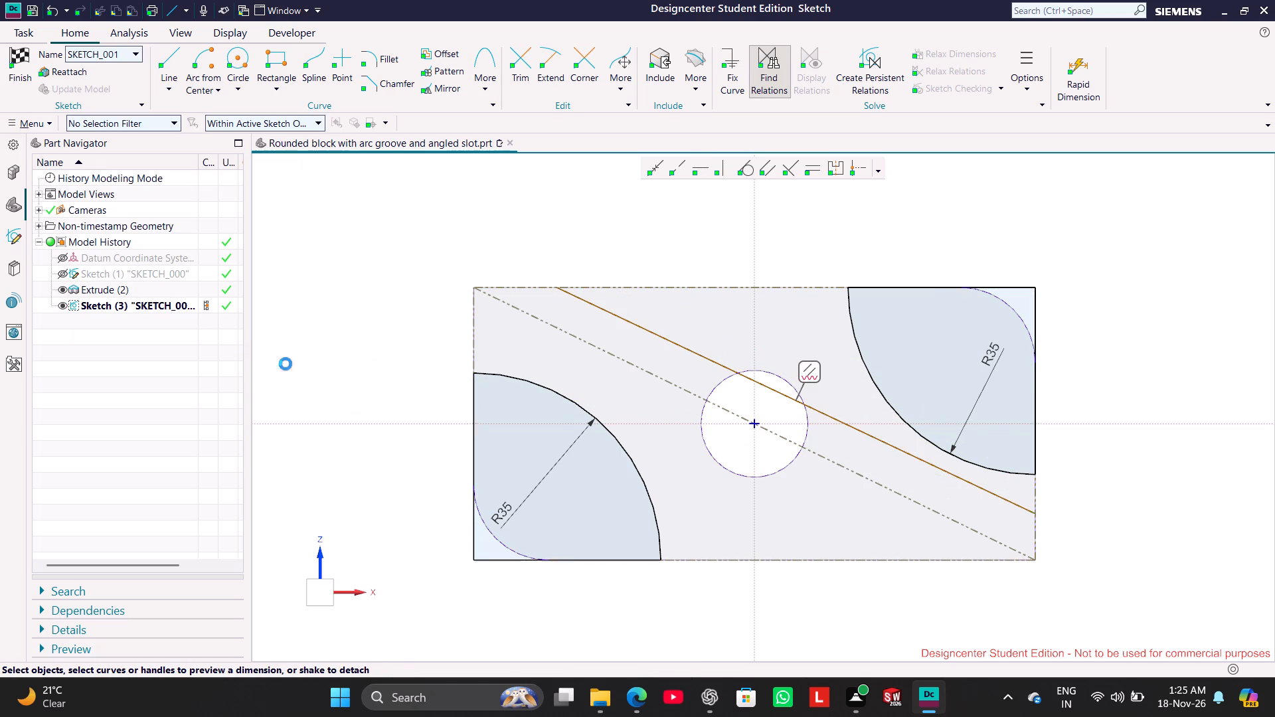
Make the slanted line parallel to the diagonal reference line and keep the proposed solution.
click(647, 371)
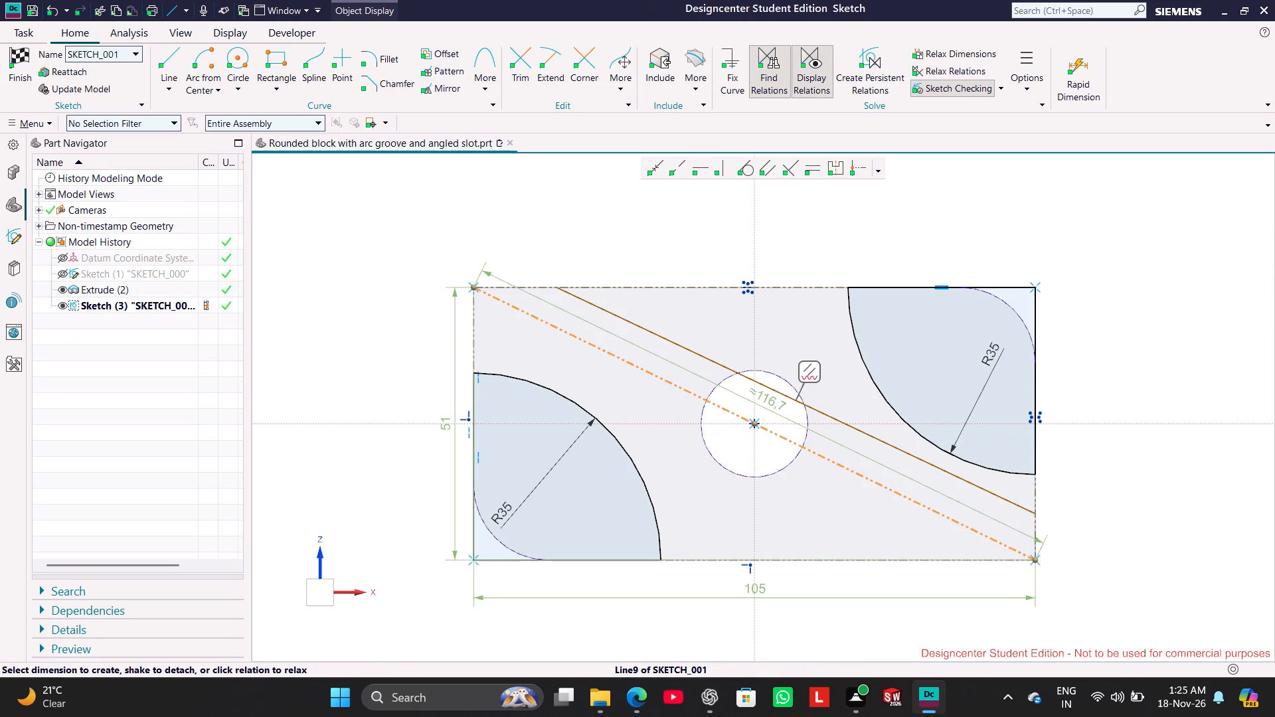
click(653, 337)
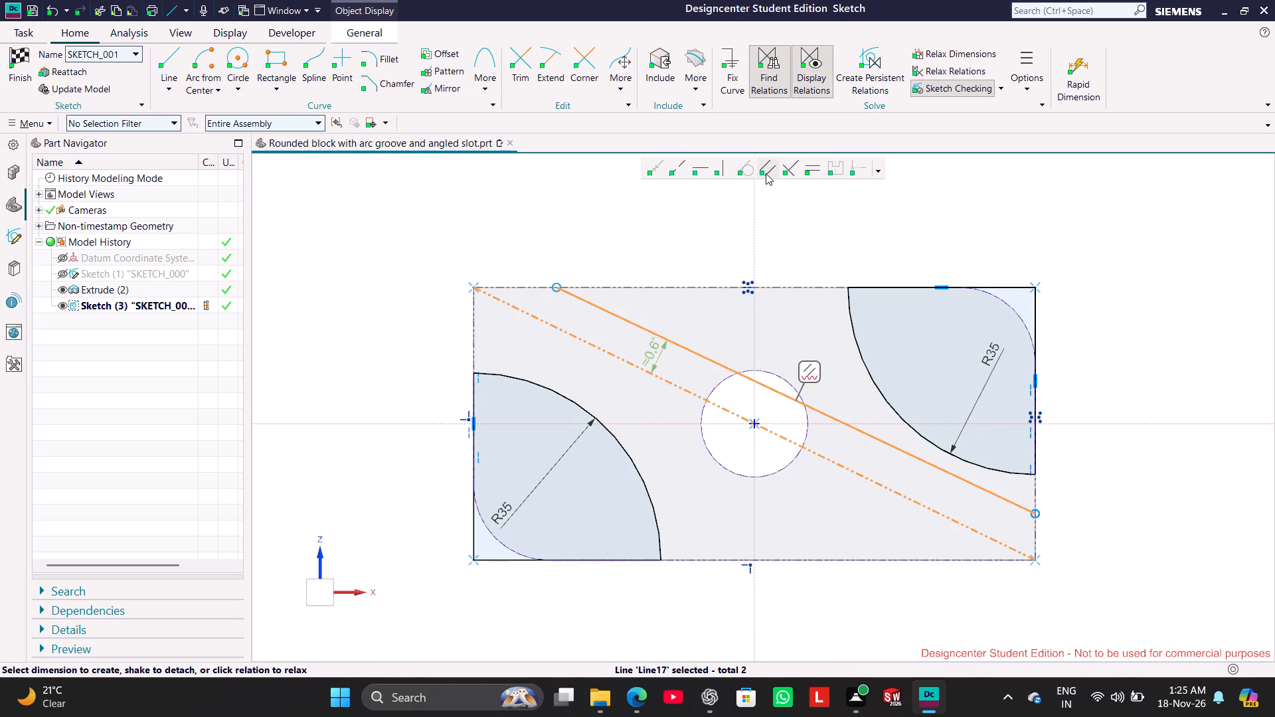
click(766, 169)
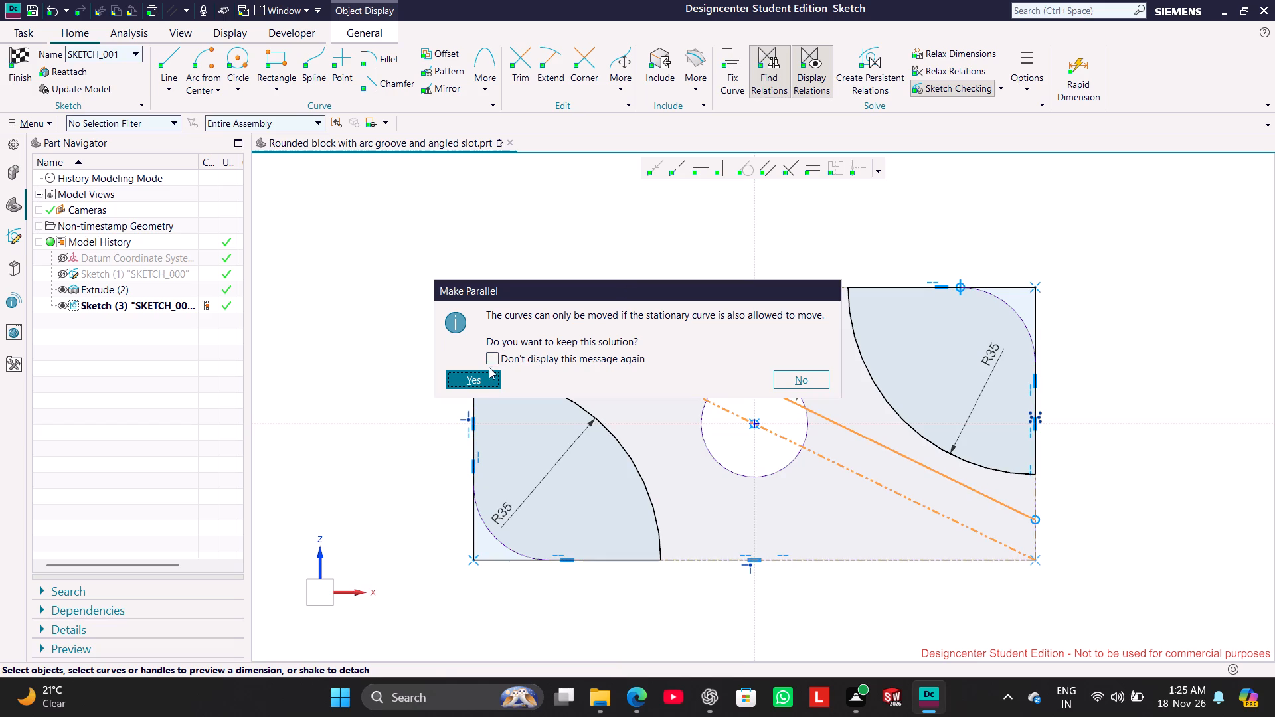
click(487, 378)
click(460, 207)
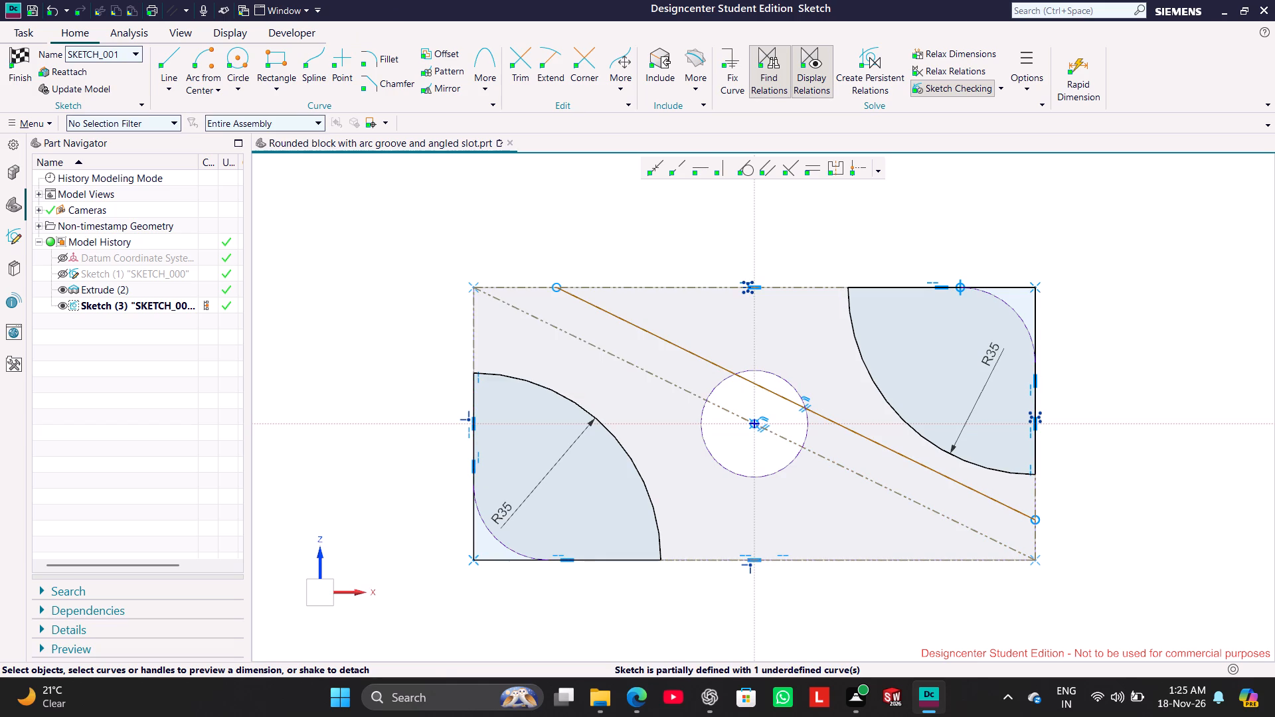
Mirror the slanted slot line about the diagonal reference line.
click(602, 312)
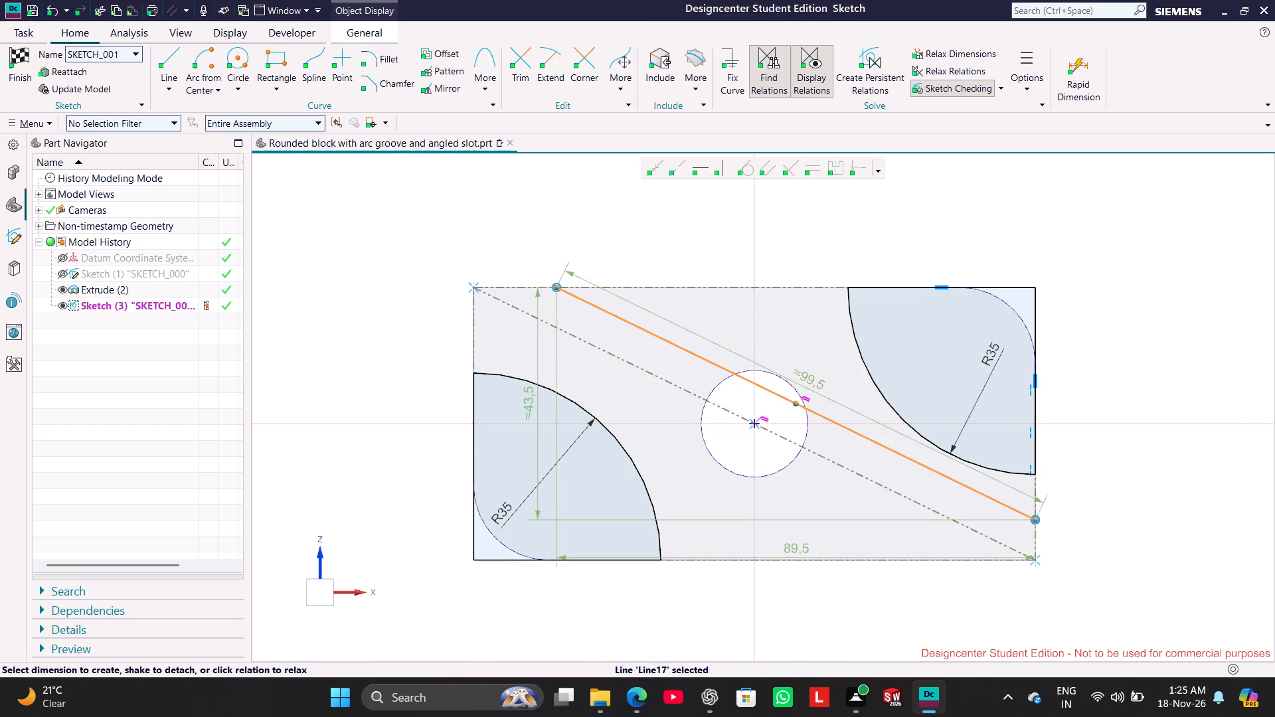
click(452, 90)
middle_click(453, 214)
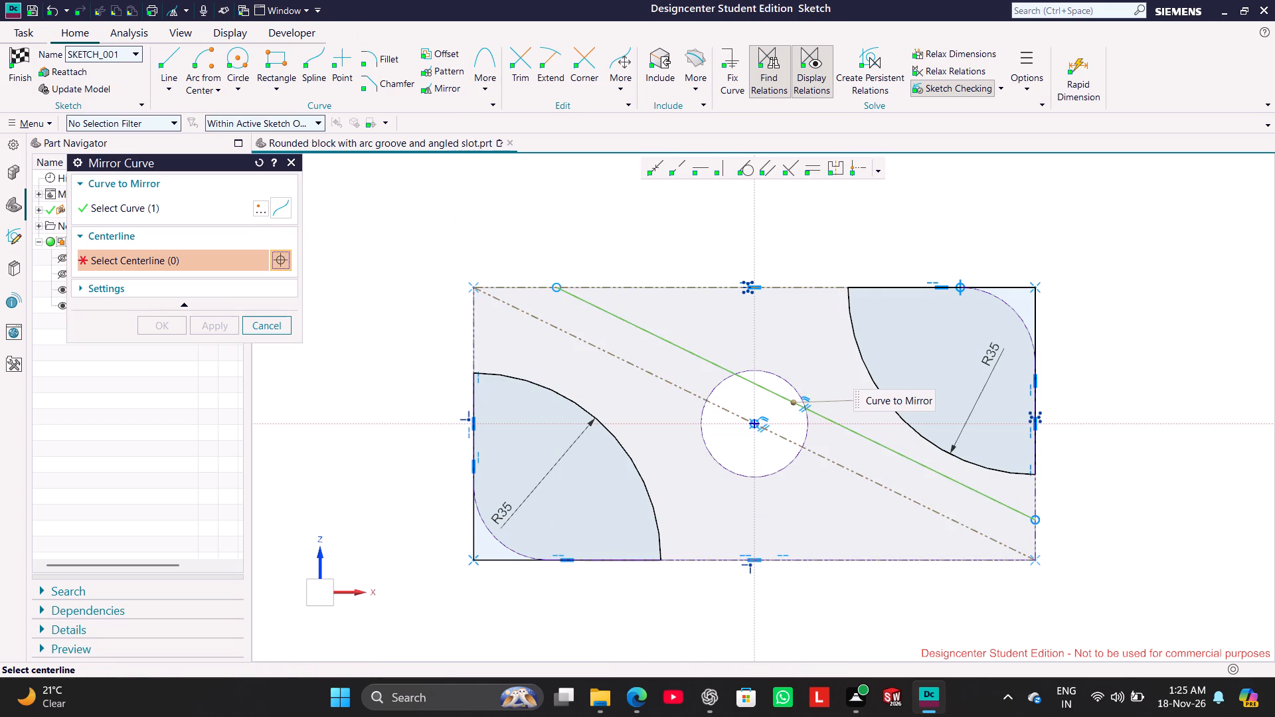
click(542, 322)
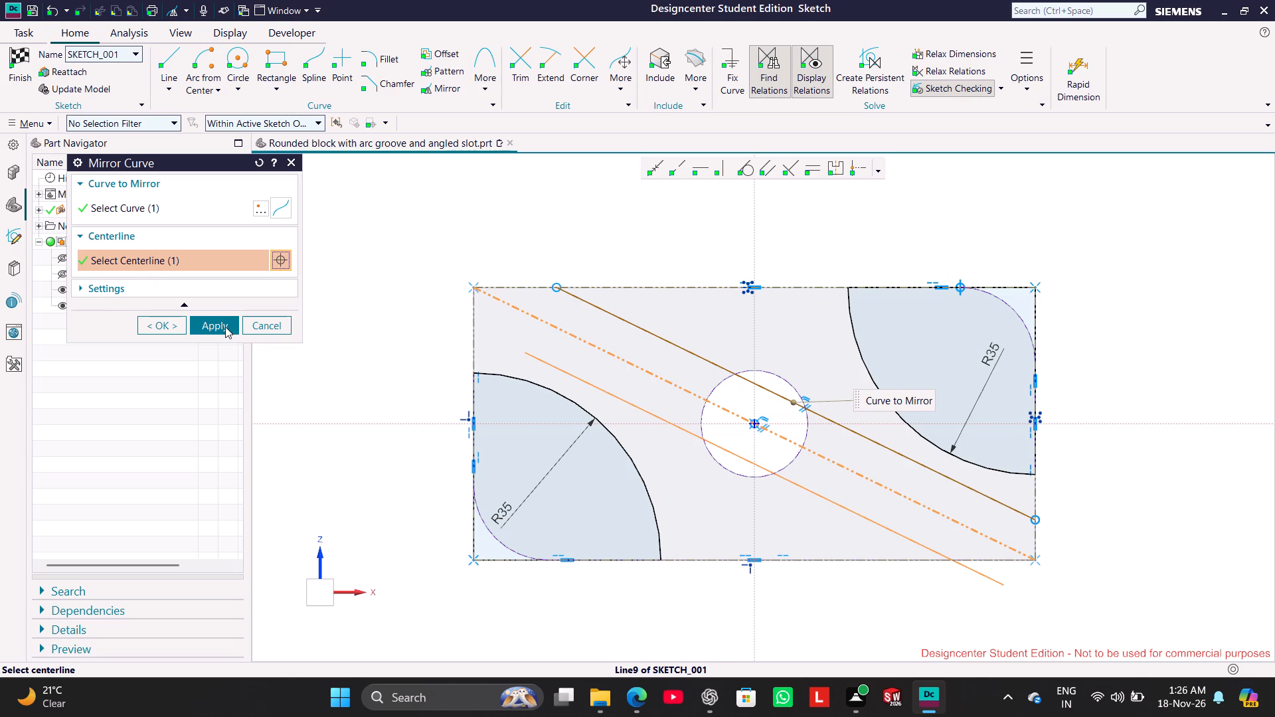
click(225, 326)
click(272, 325)
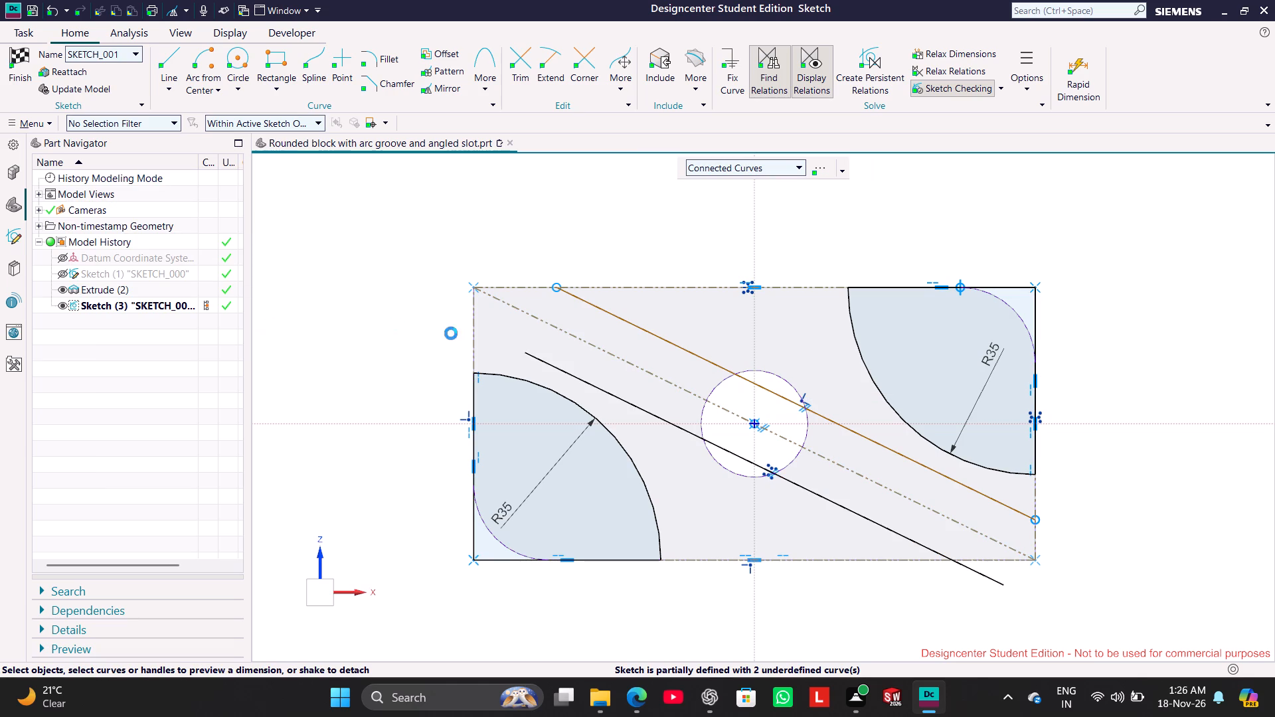
Extend the mirrored line's upper end to the left reference line and trim its overhang below the bottom reference line.
click(549, 74)
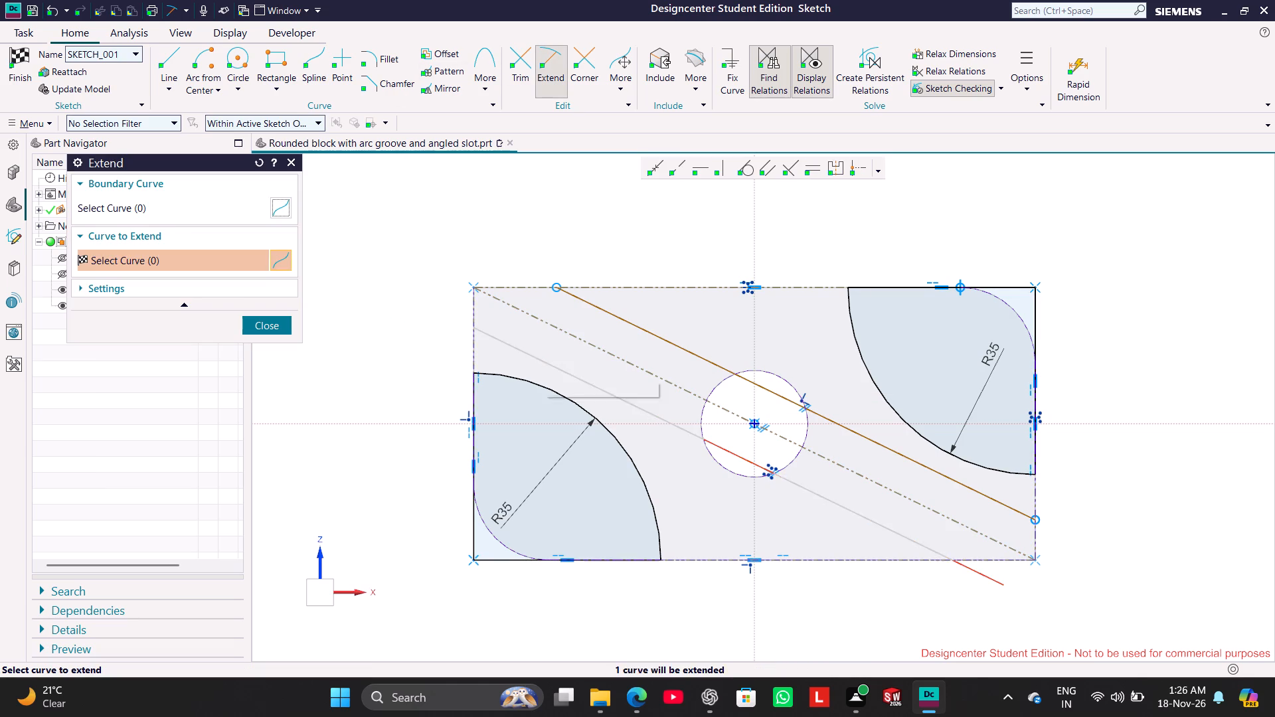
click(543, 362)
click(268, 327)
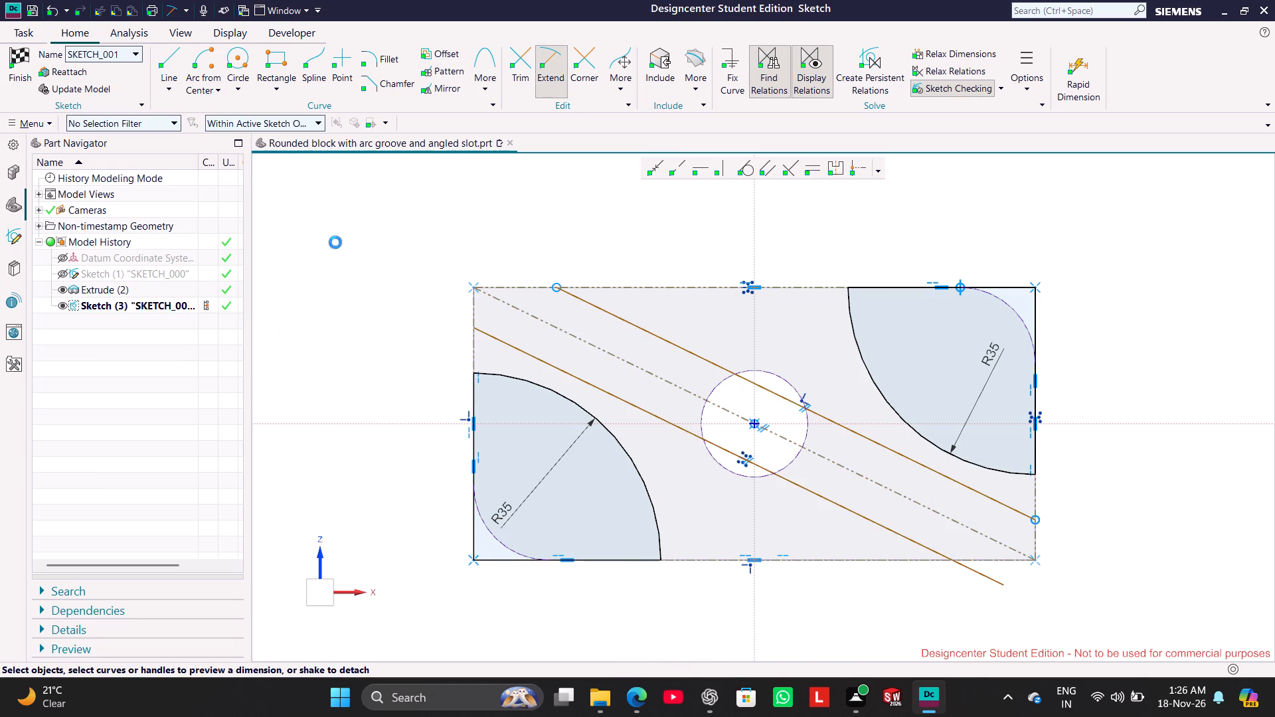
click(516, 71)
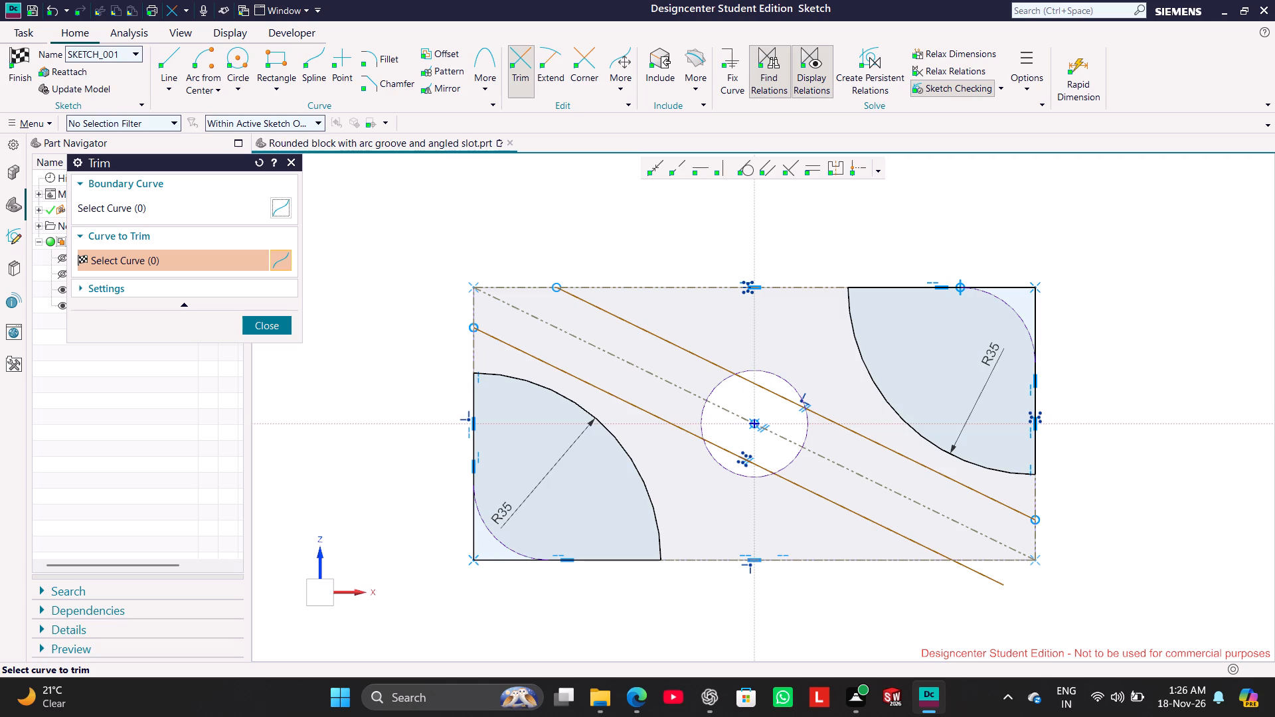
click(986, 576)
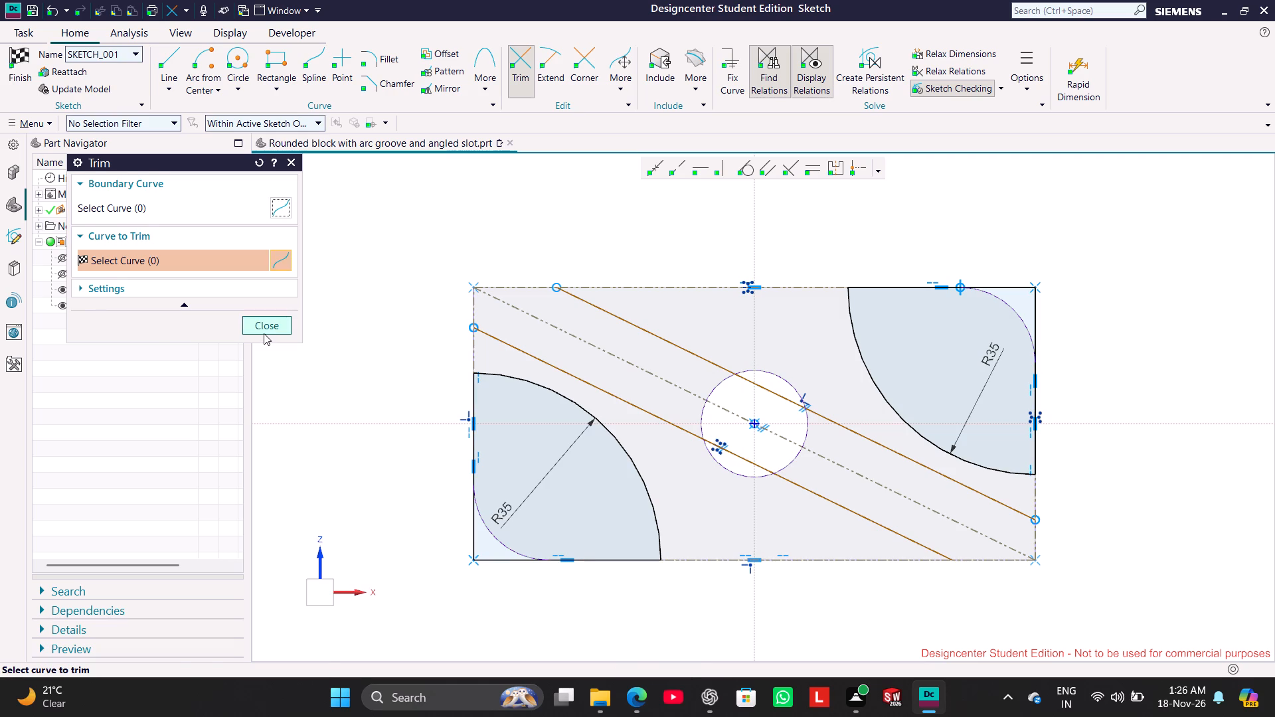
click(264, 333)
Dimension the distance between the two parallel slot lines and set it to 10 mm.
click(577, 385)
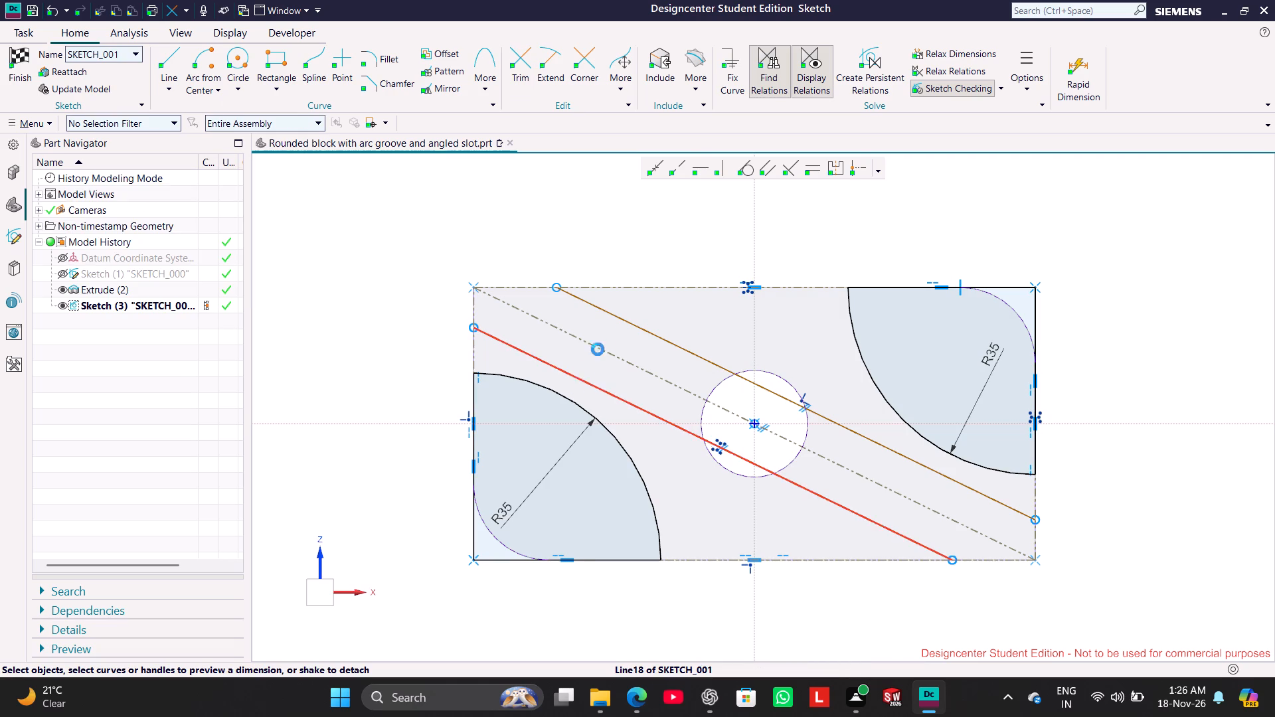
click(617, 315)
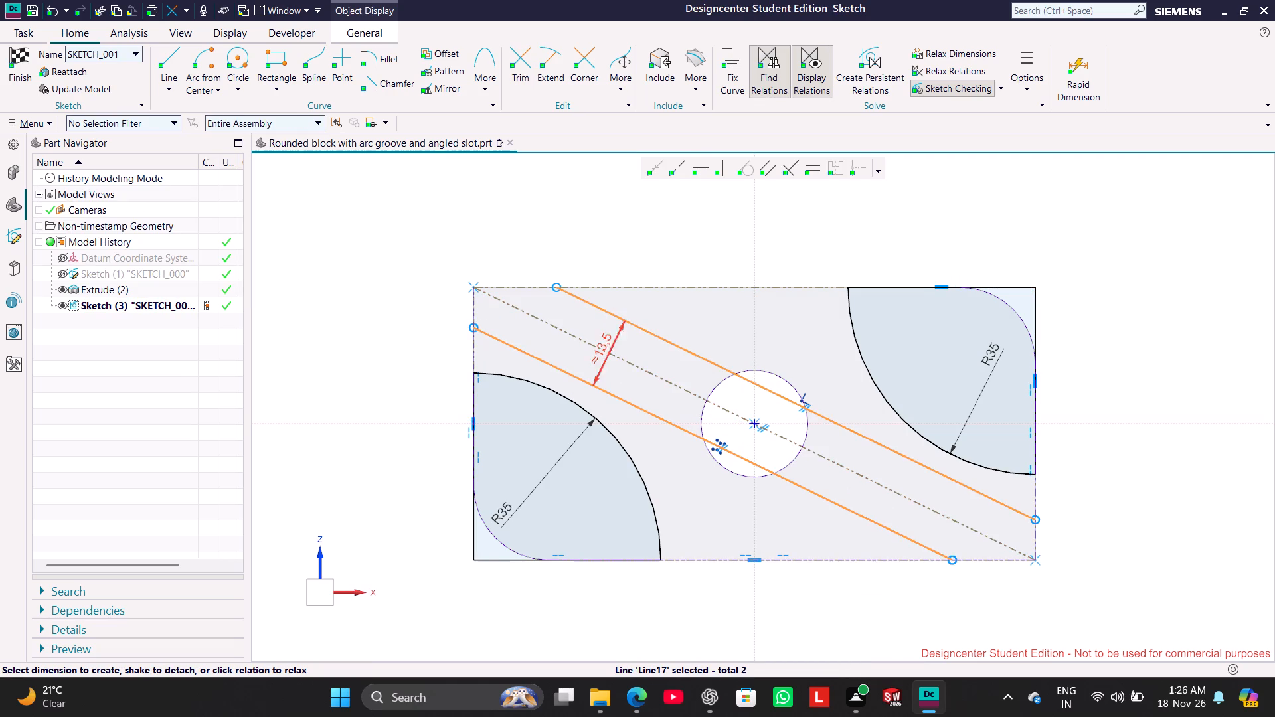
double_click(606, 340)
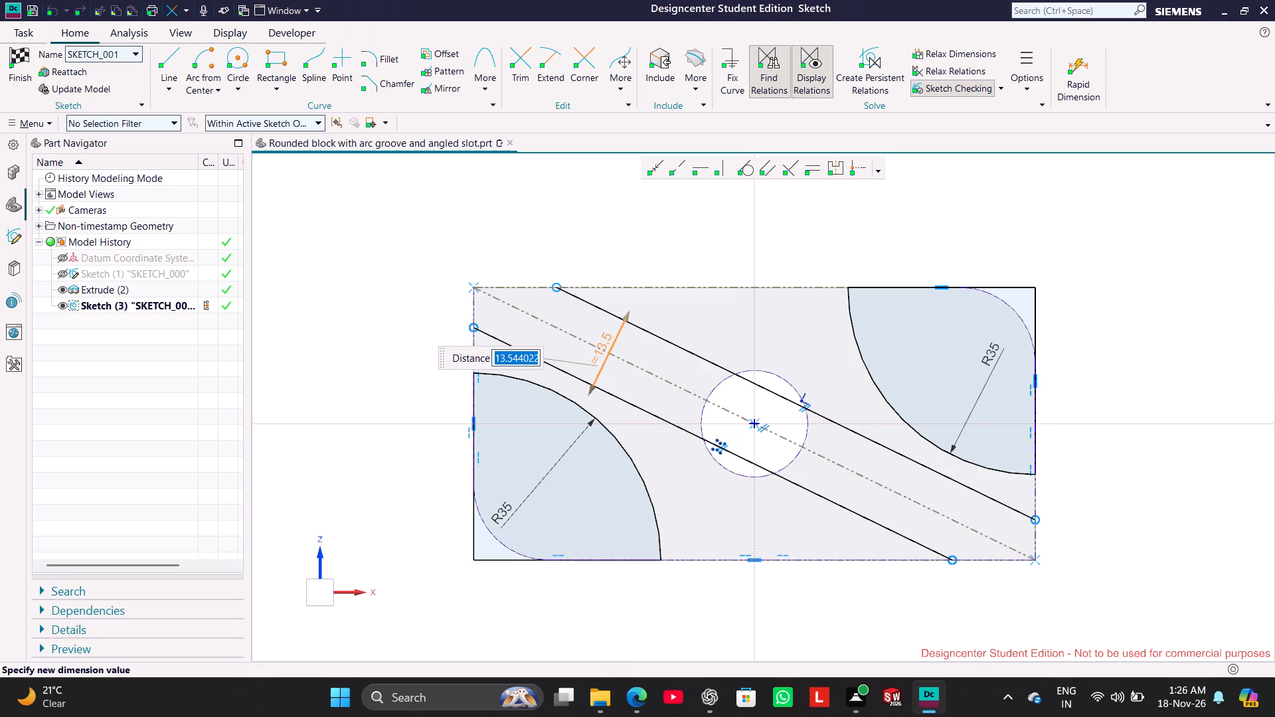
text(10)
key(Return)
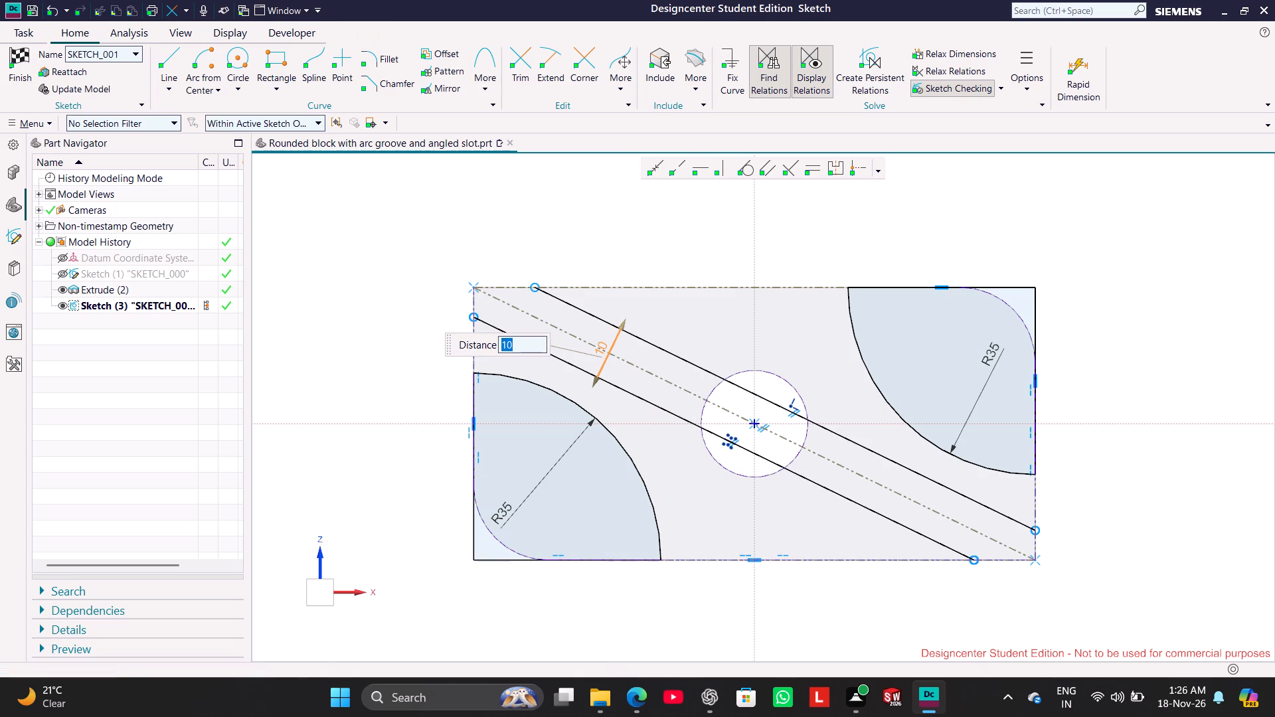
click(379, 331)
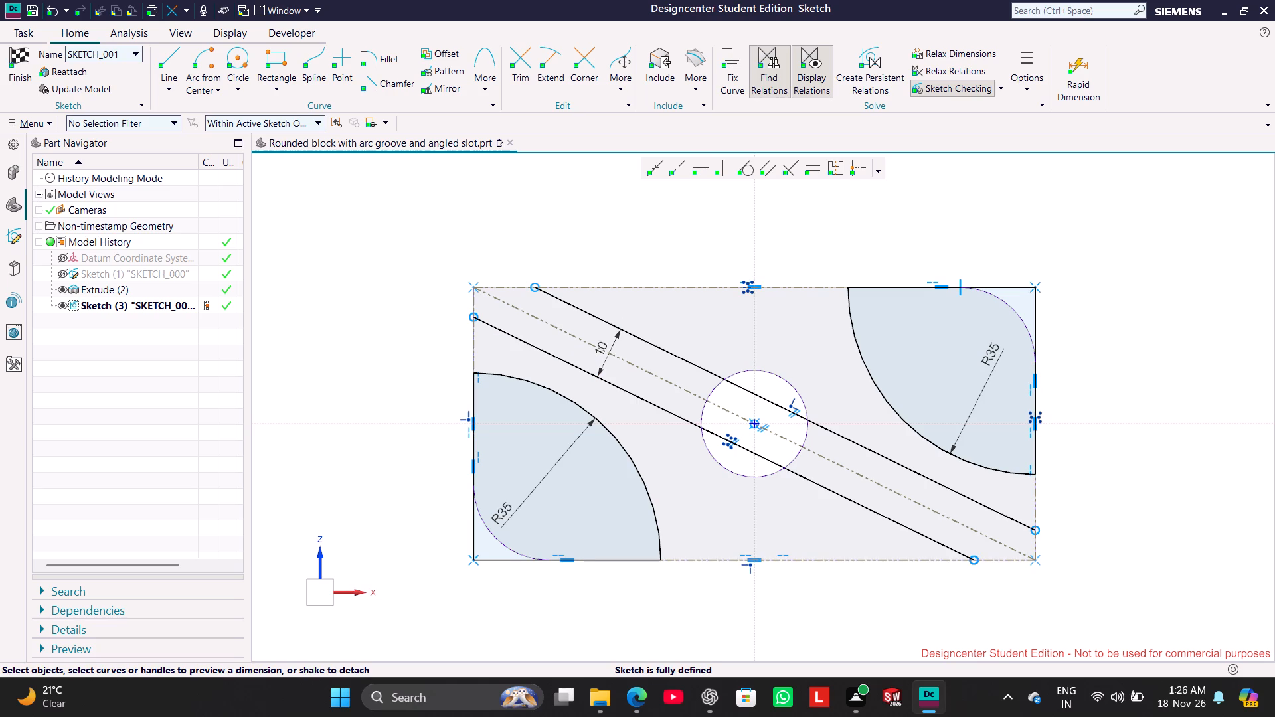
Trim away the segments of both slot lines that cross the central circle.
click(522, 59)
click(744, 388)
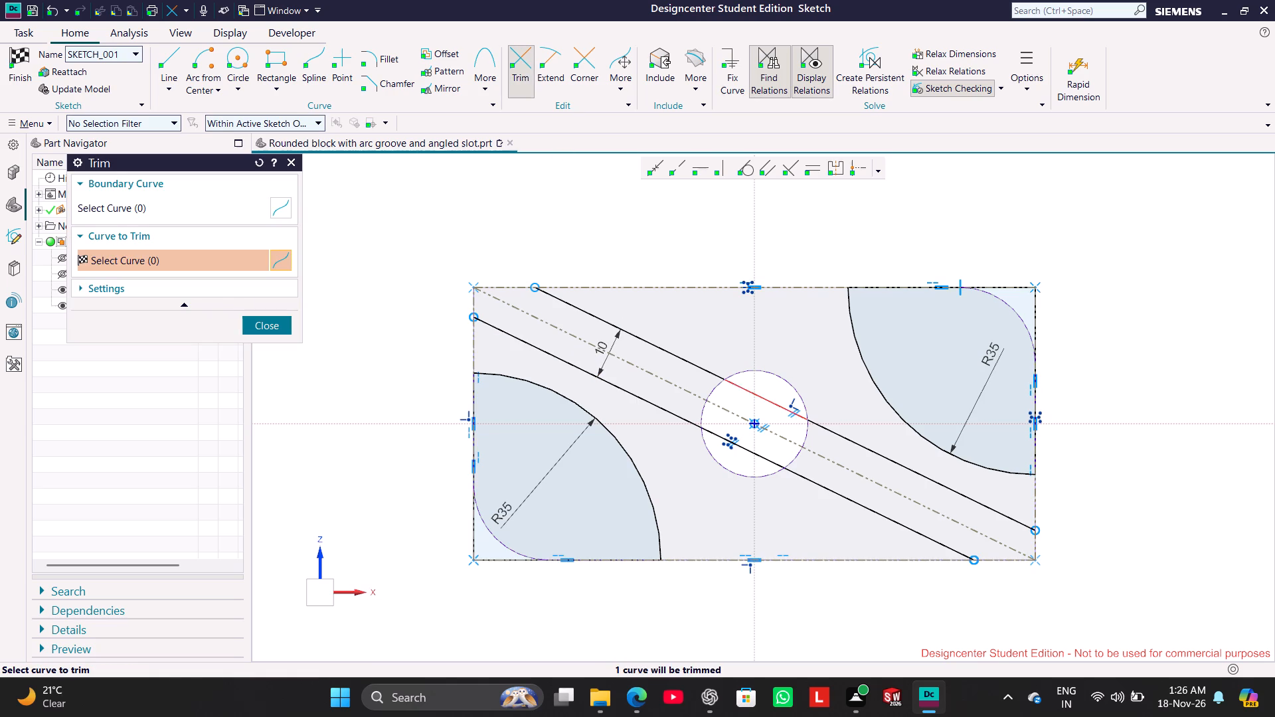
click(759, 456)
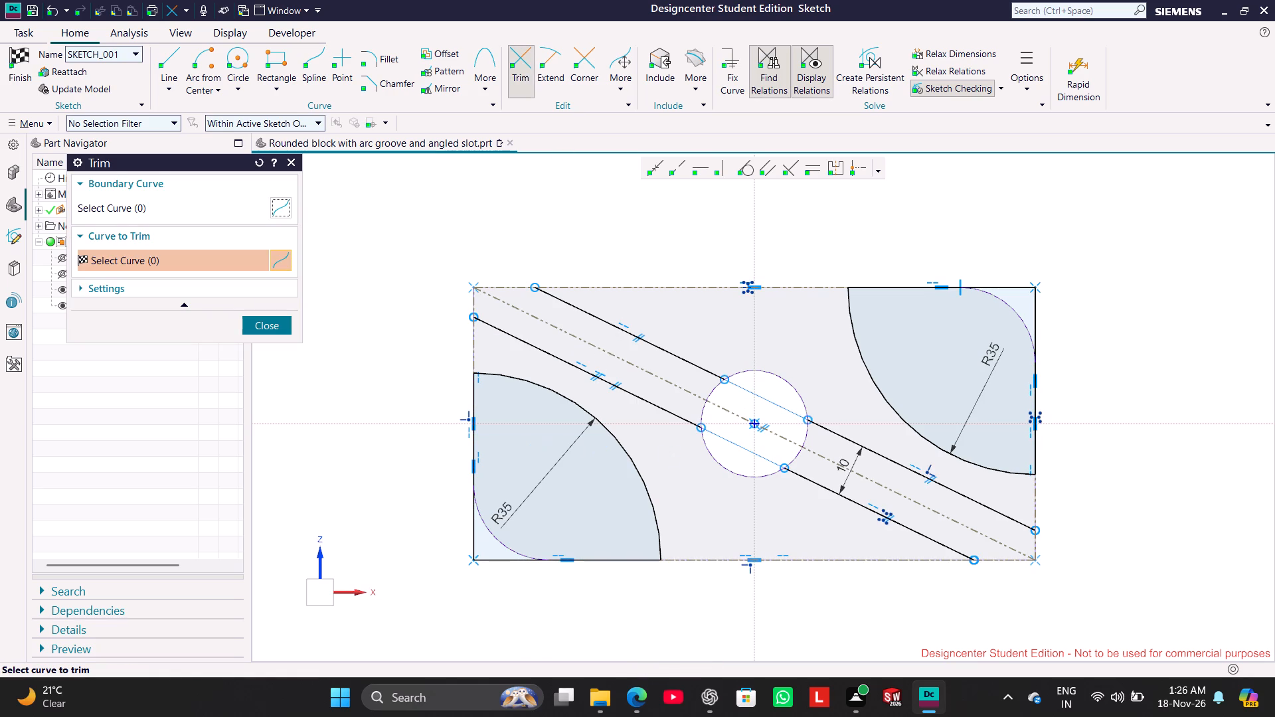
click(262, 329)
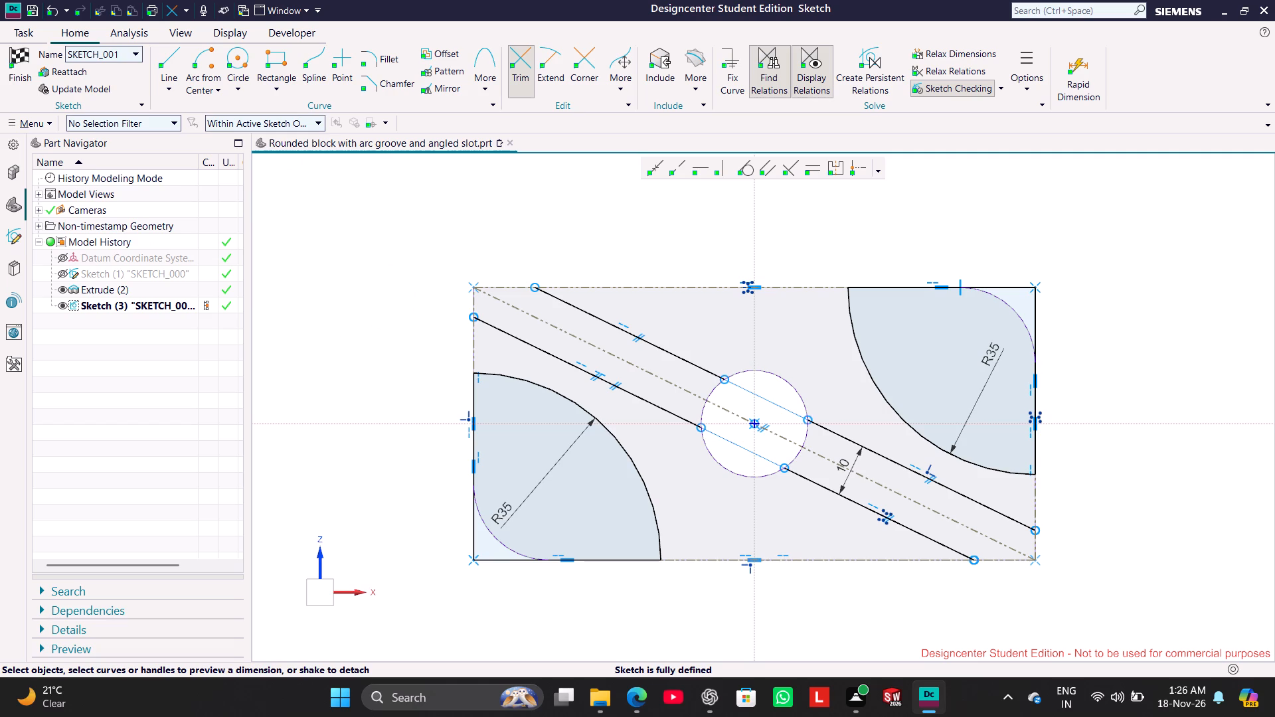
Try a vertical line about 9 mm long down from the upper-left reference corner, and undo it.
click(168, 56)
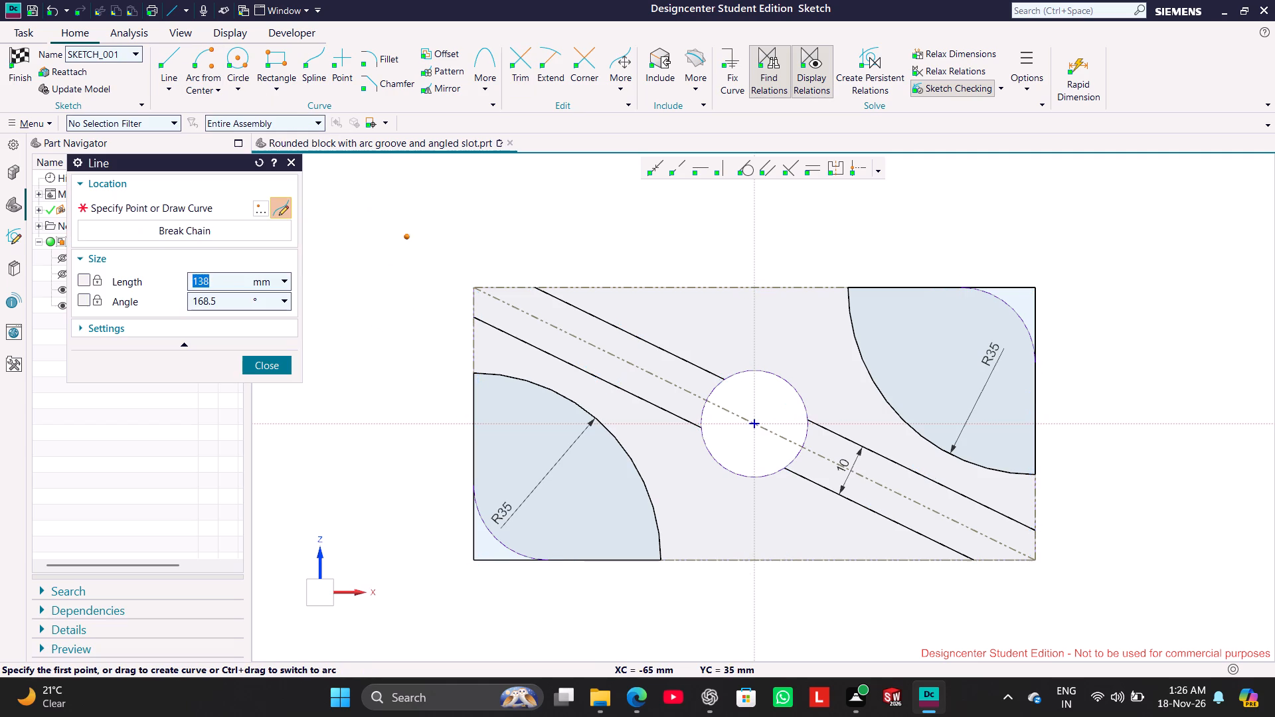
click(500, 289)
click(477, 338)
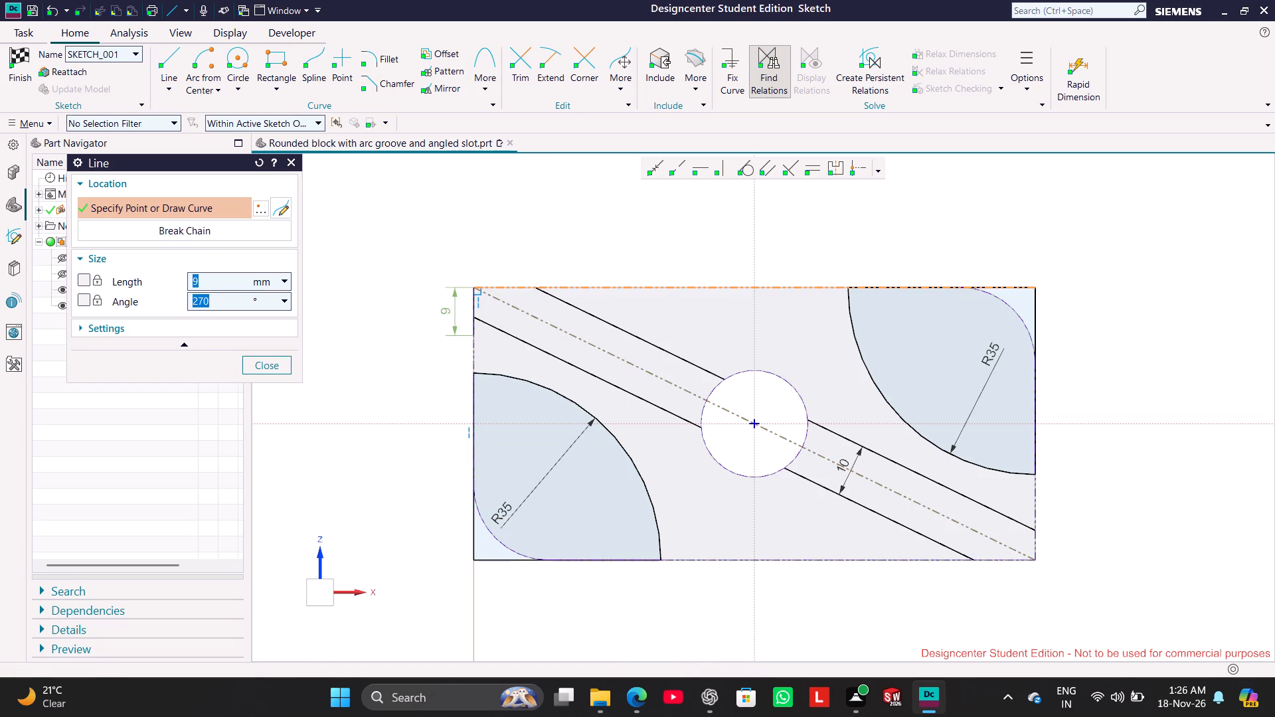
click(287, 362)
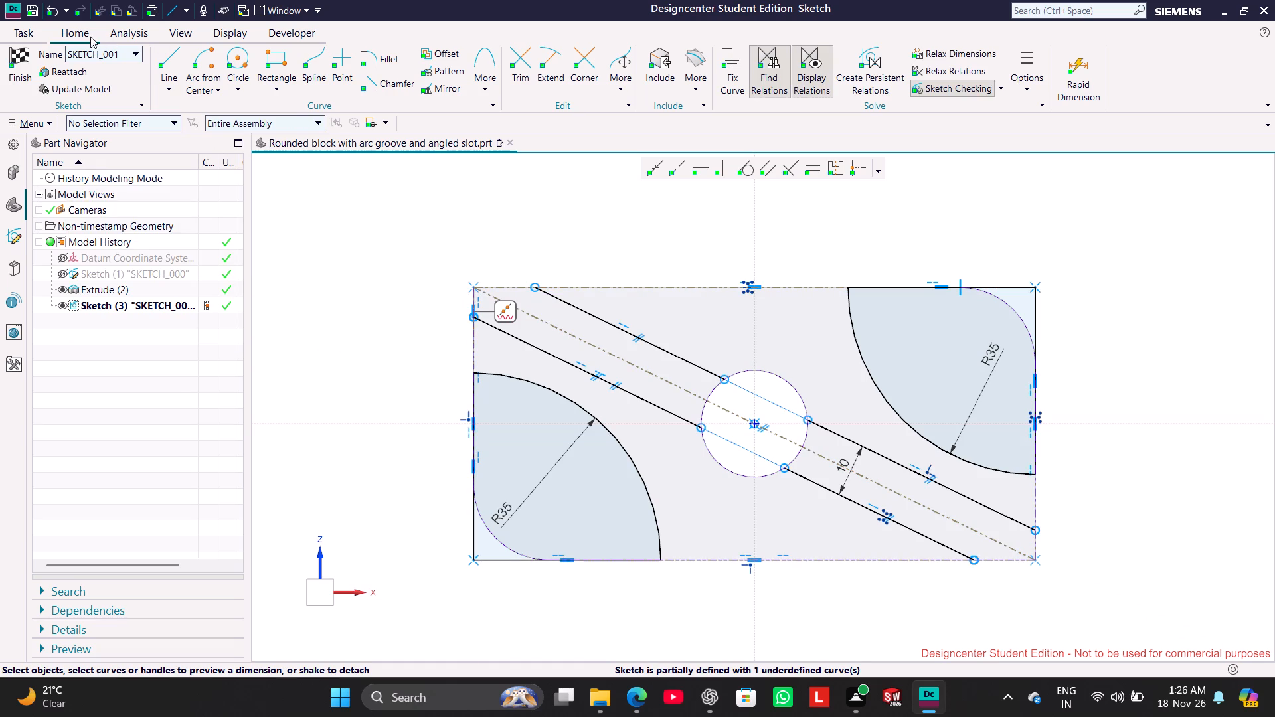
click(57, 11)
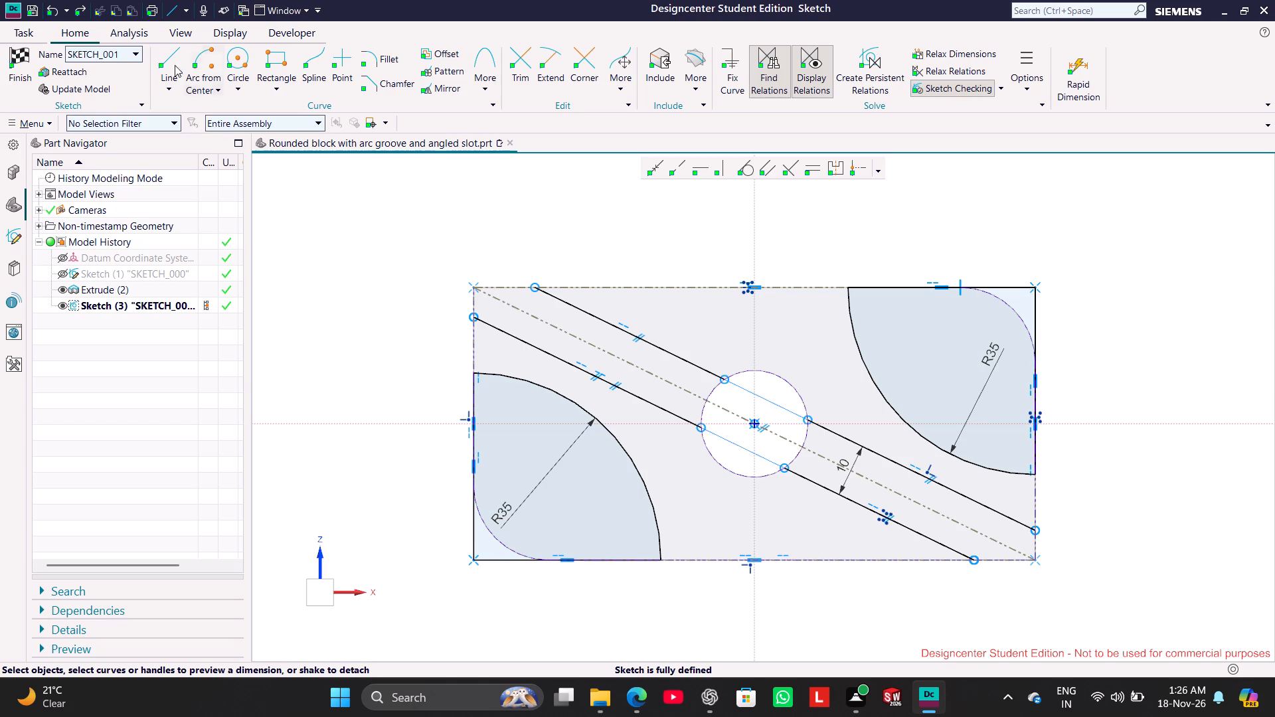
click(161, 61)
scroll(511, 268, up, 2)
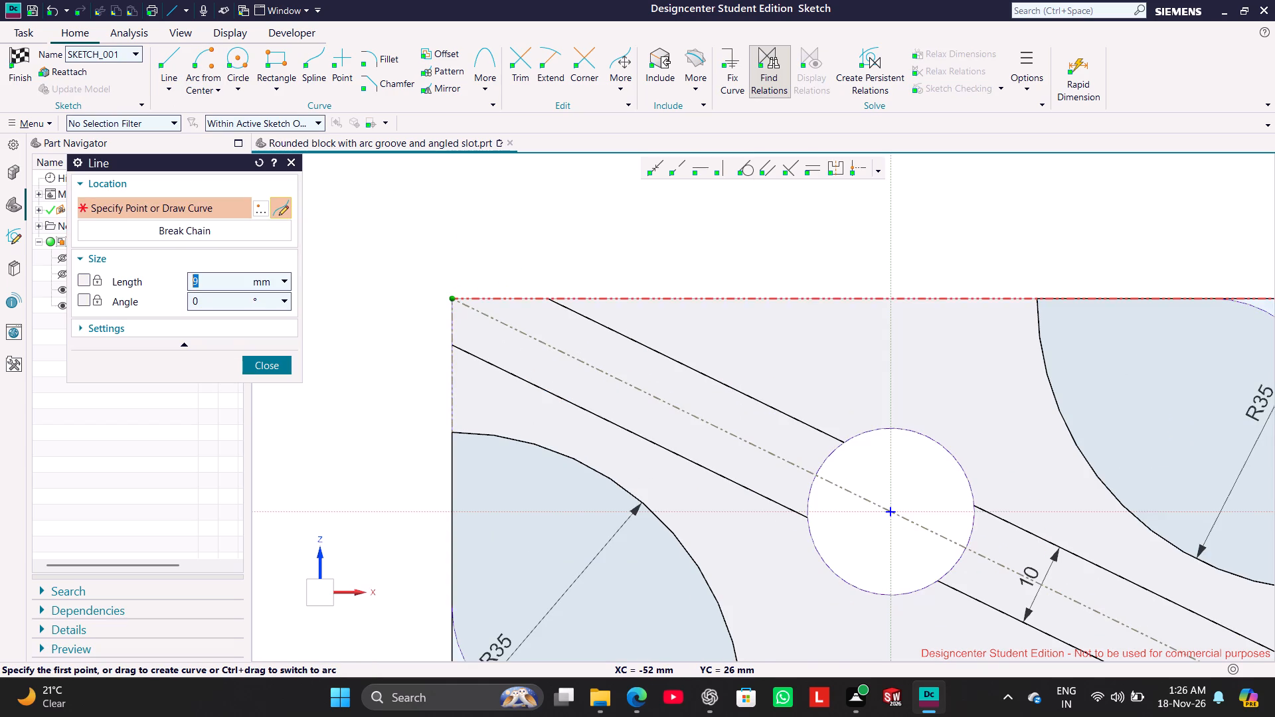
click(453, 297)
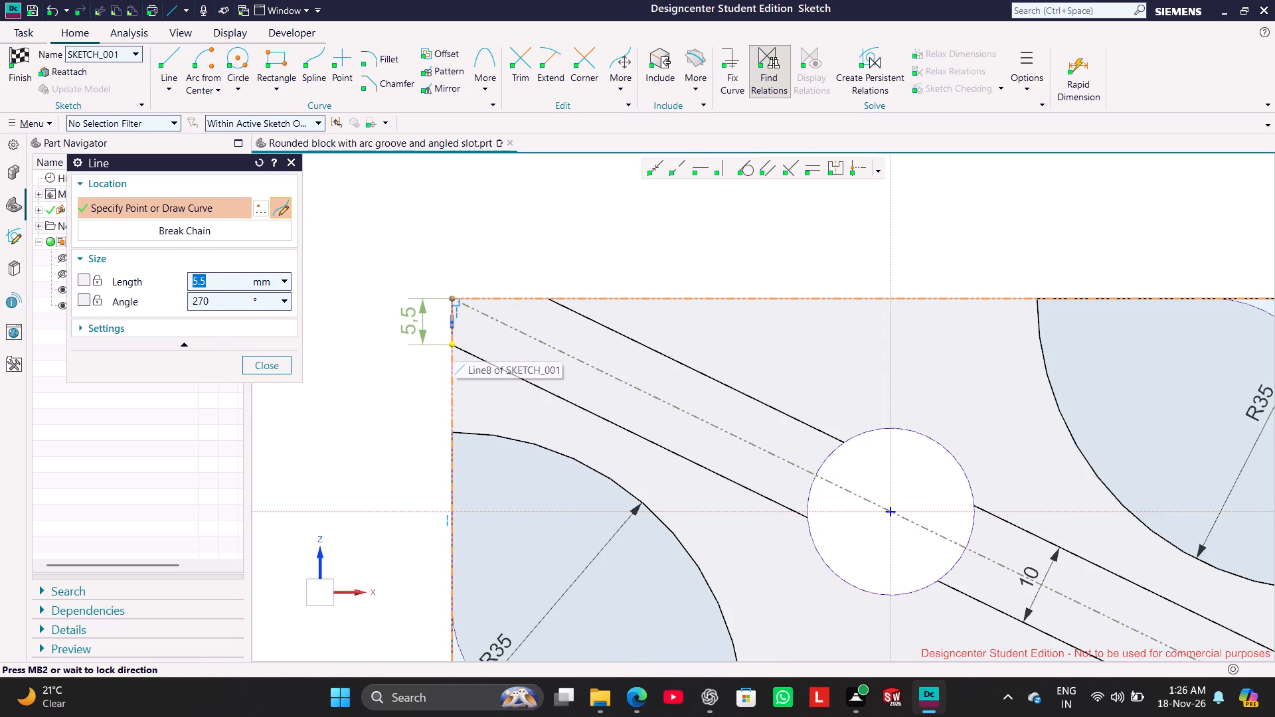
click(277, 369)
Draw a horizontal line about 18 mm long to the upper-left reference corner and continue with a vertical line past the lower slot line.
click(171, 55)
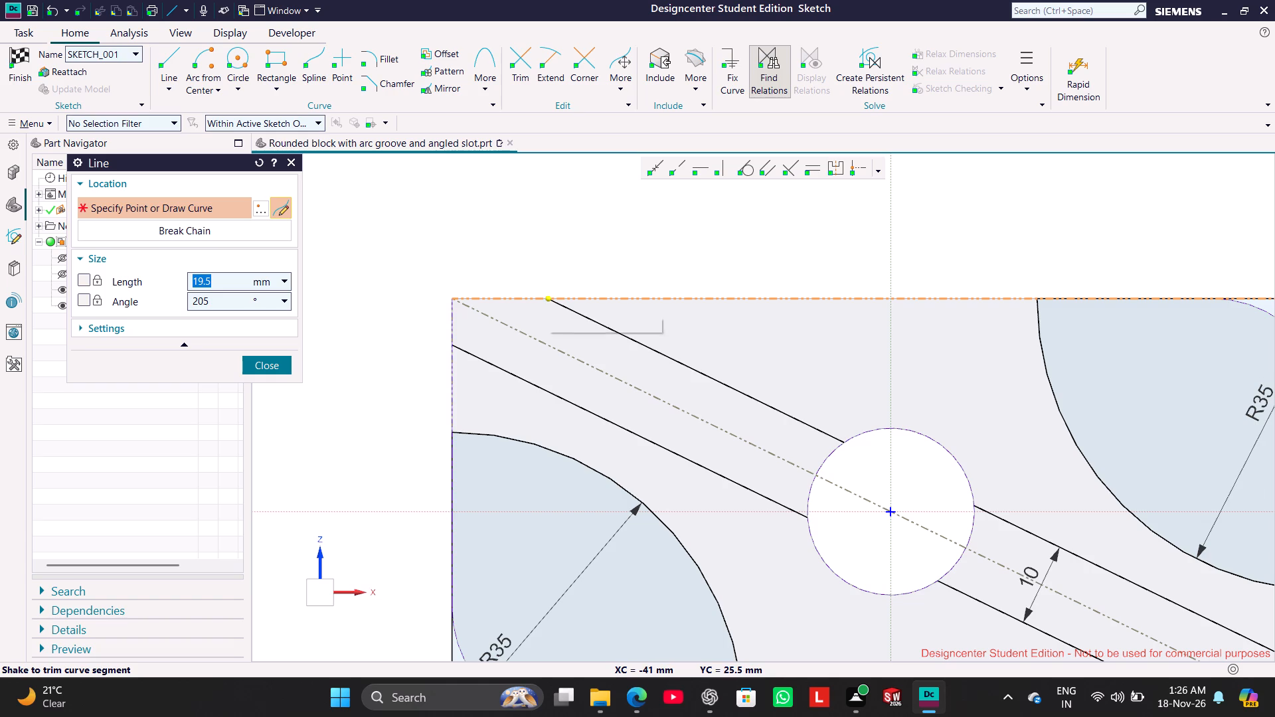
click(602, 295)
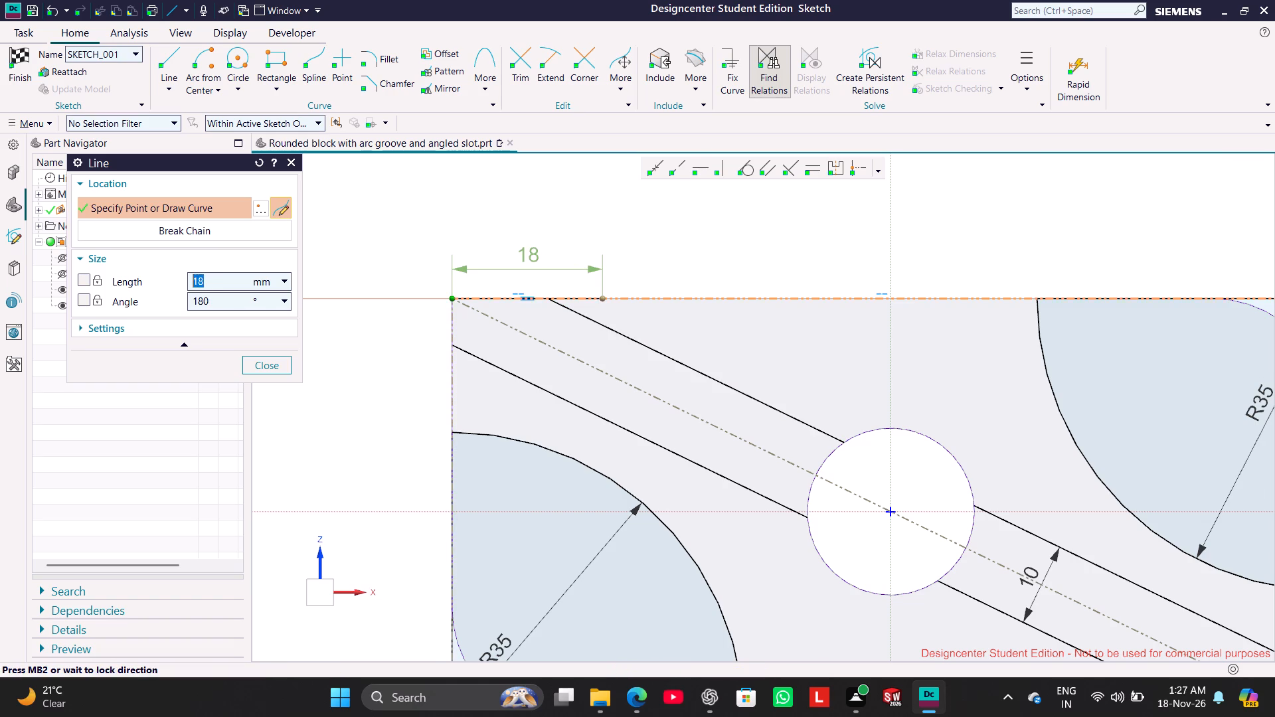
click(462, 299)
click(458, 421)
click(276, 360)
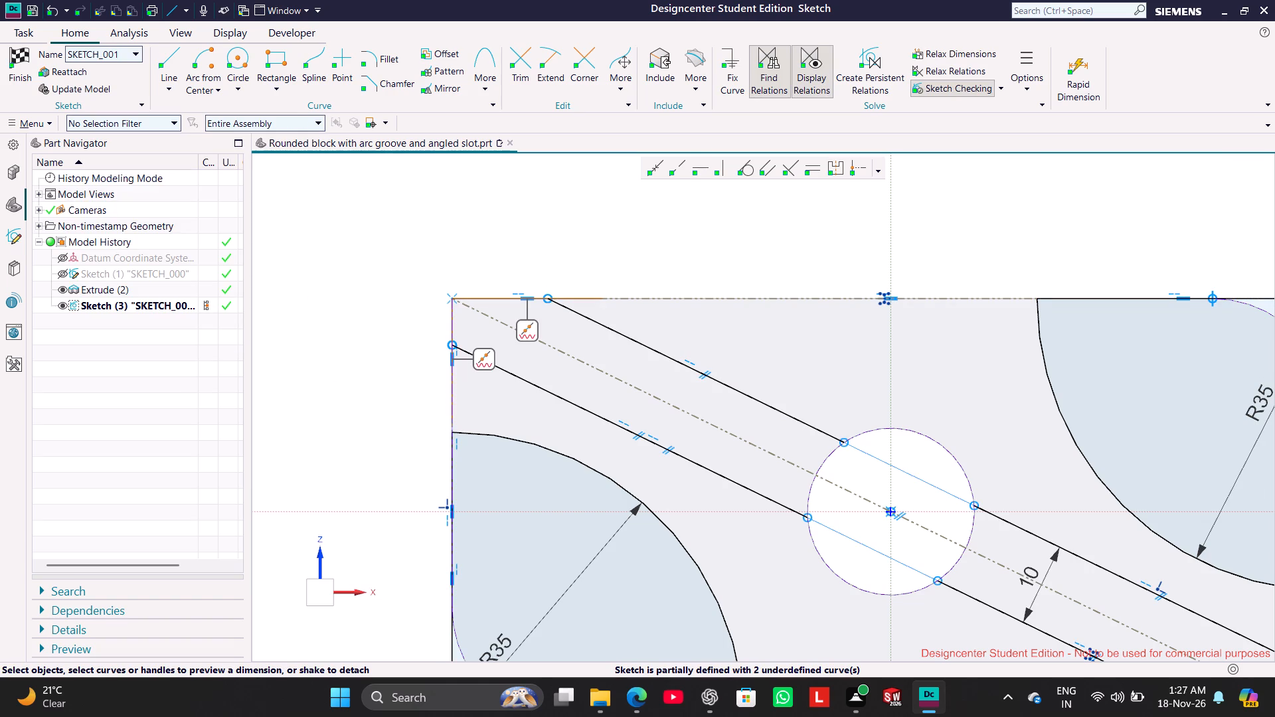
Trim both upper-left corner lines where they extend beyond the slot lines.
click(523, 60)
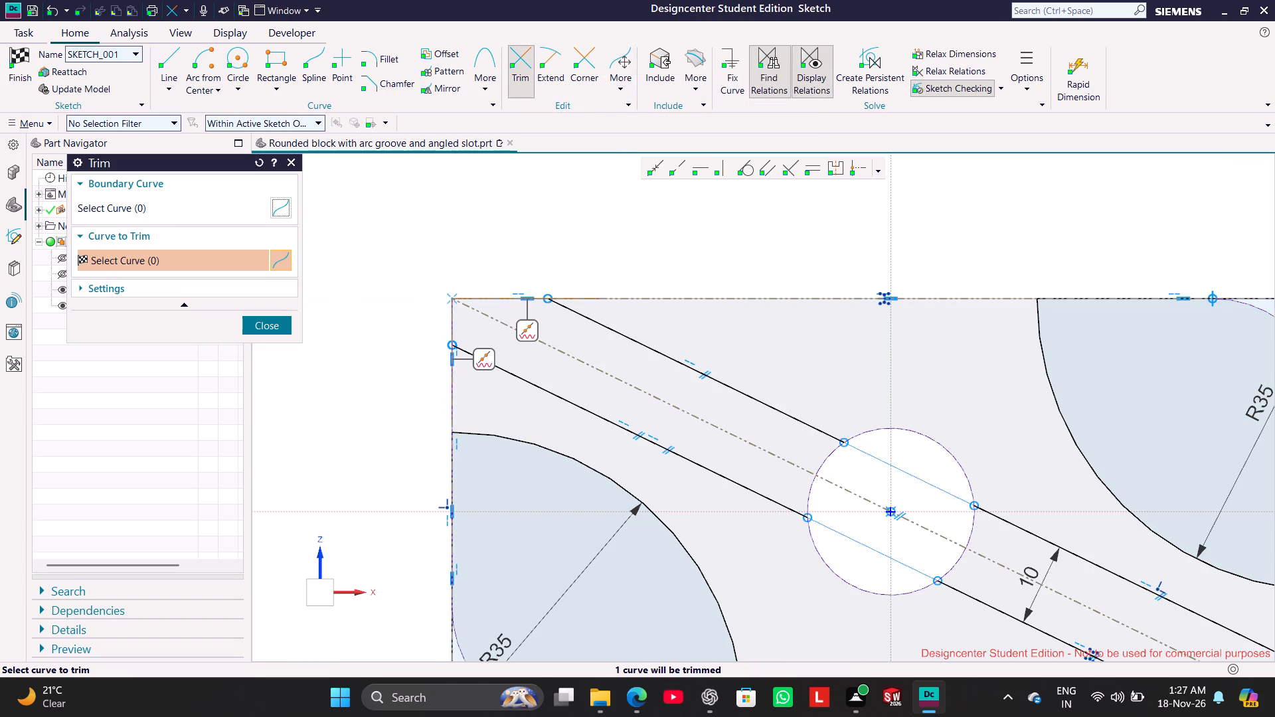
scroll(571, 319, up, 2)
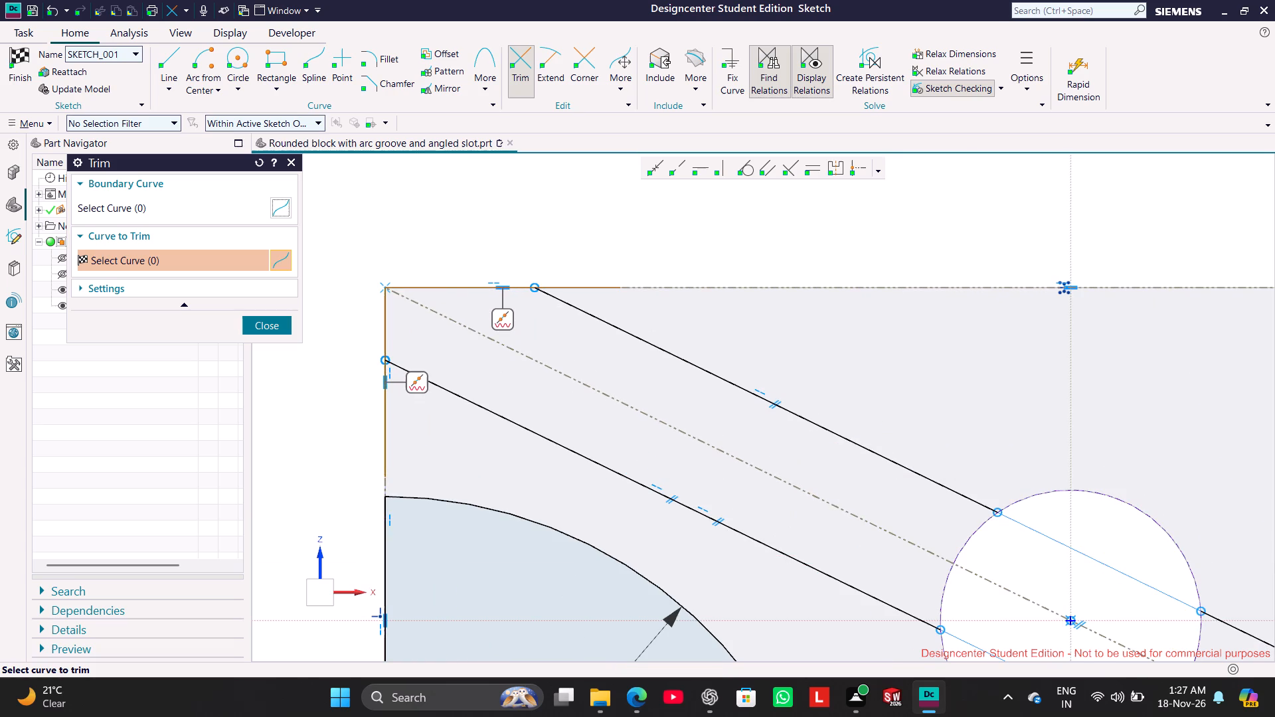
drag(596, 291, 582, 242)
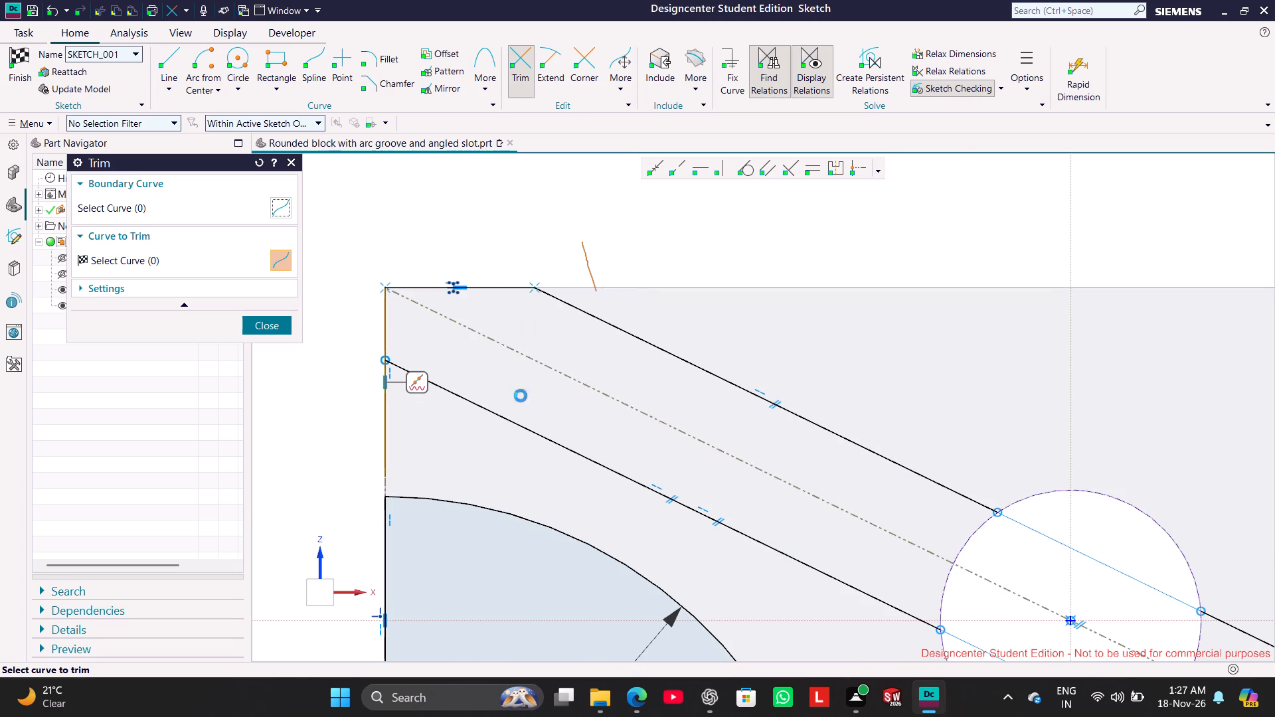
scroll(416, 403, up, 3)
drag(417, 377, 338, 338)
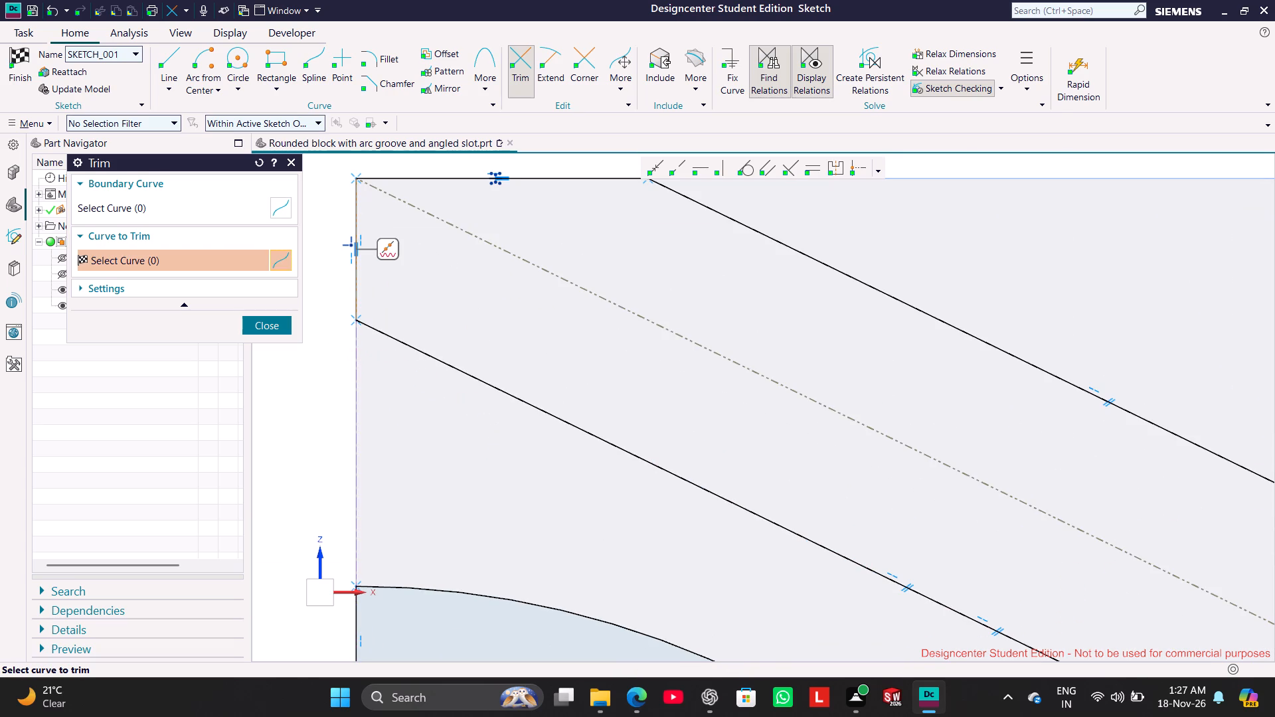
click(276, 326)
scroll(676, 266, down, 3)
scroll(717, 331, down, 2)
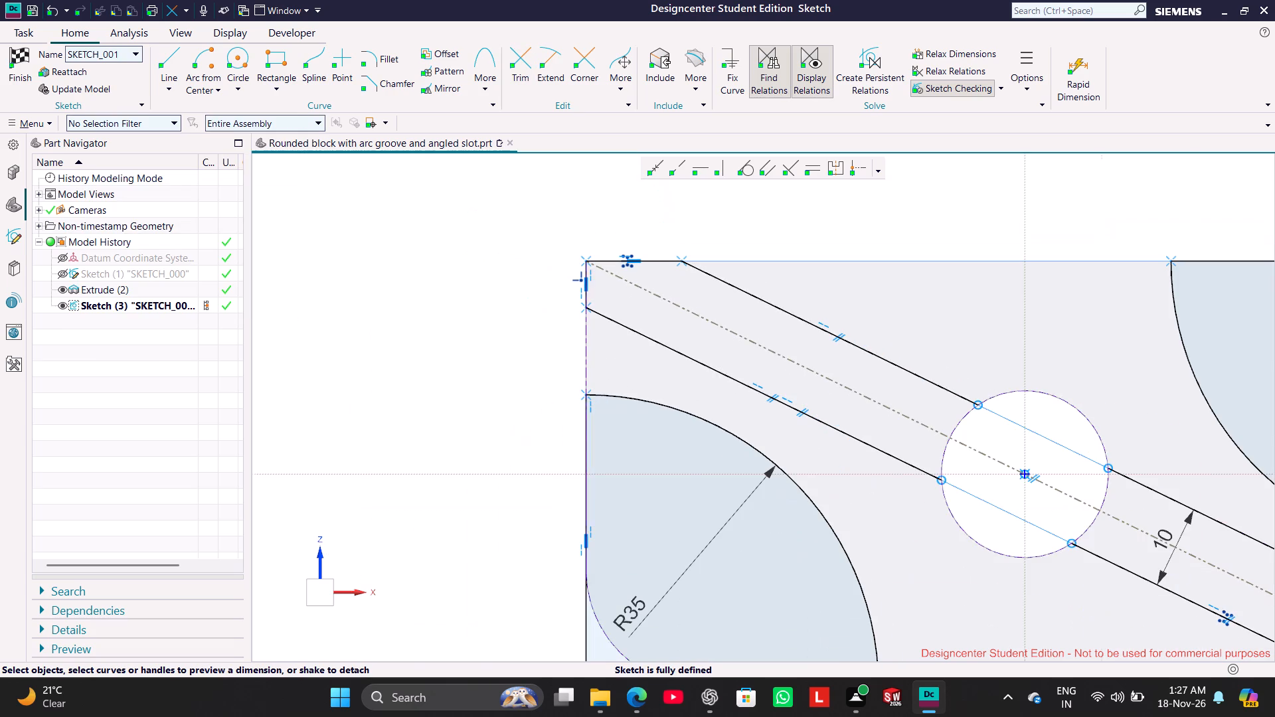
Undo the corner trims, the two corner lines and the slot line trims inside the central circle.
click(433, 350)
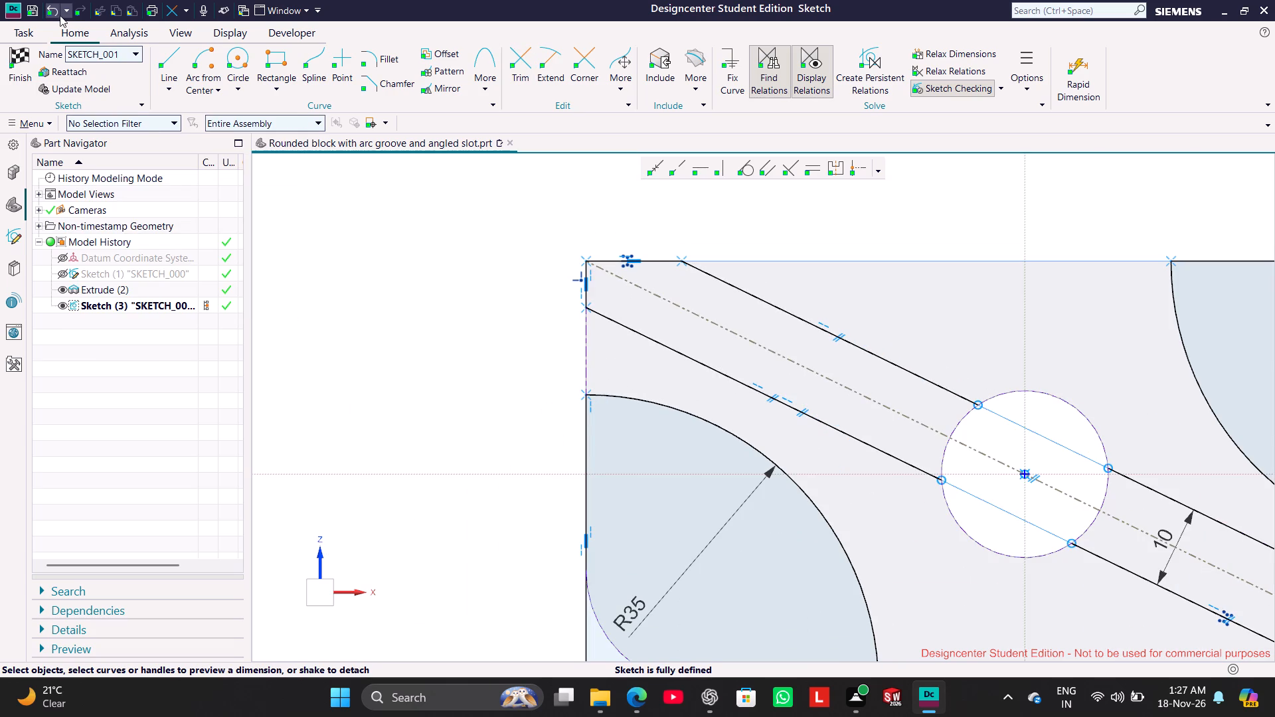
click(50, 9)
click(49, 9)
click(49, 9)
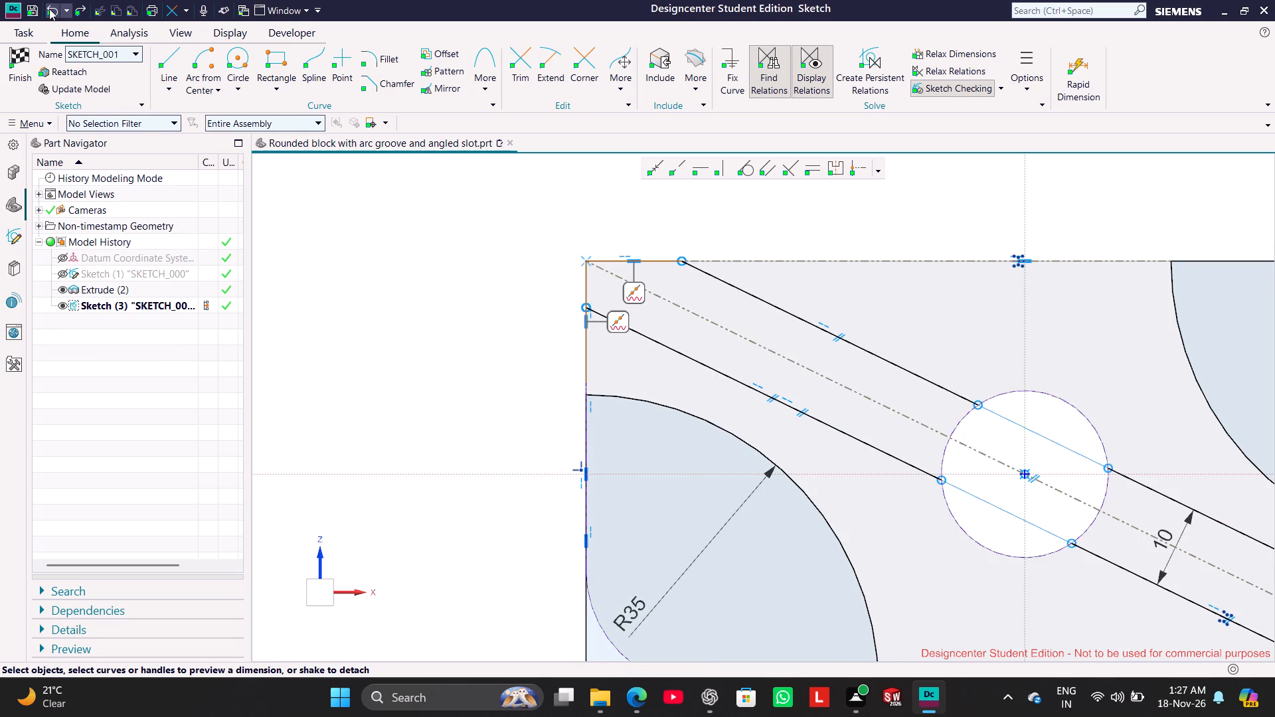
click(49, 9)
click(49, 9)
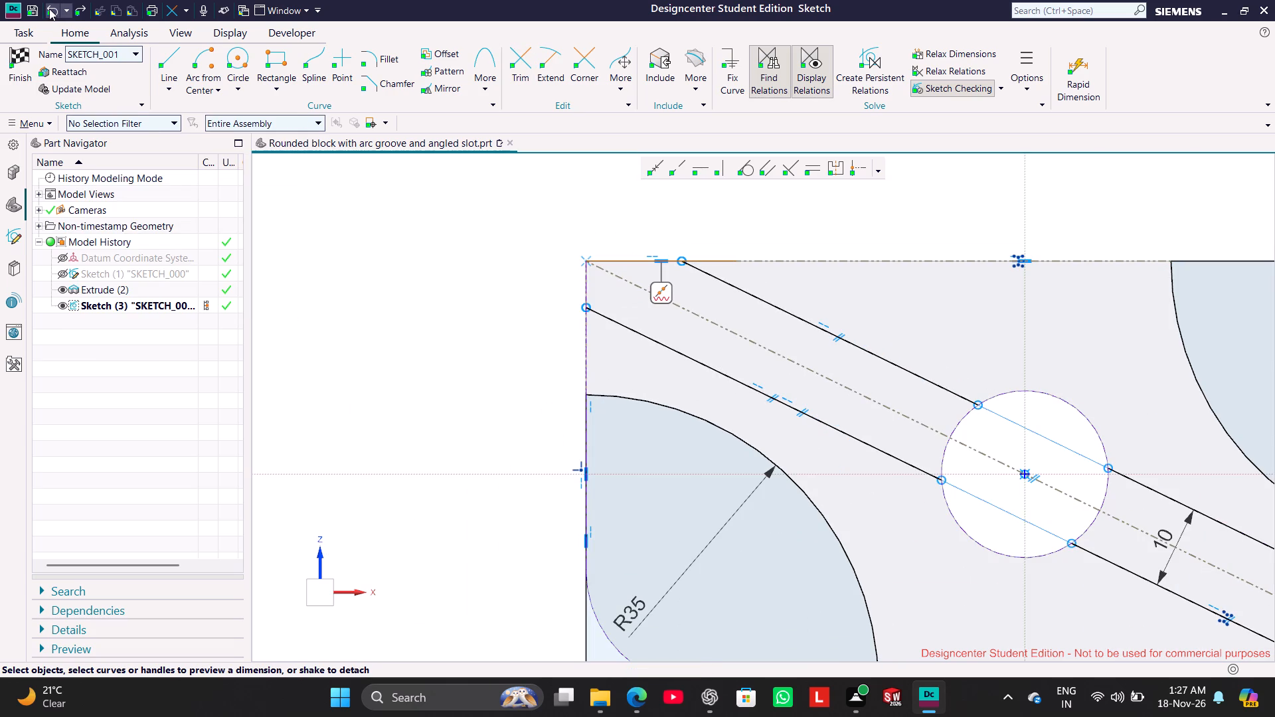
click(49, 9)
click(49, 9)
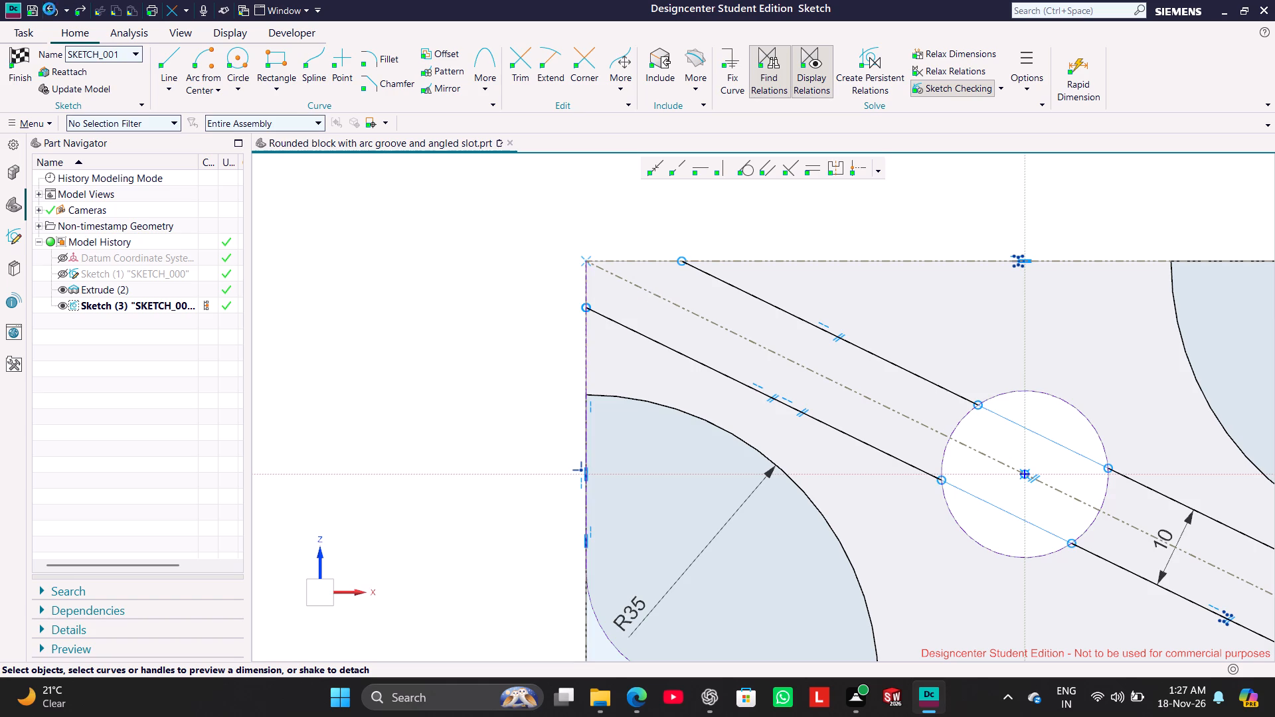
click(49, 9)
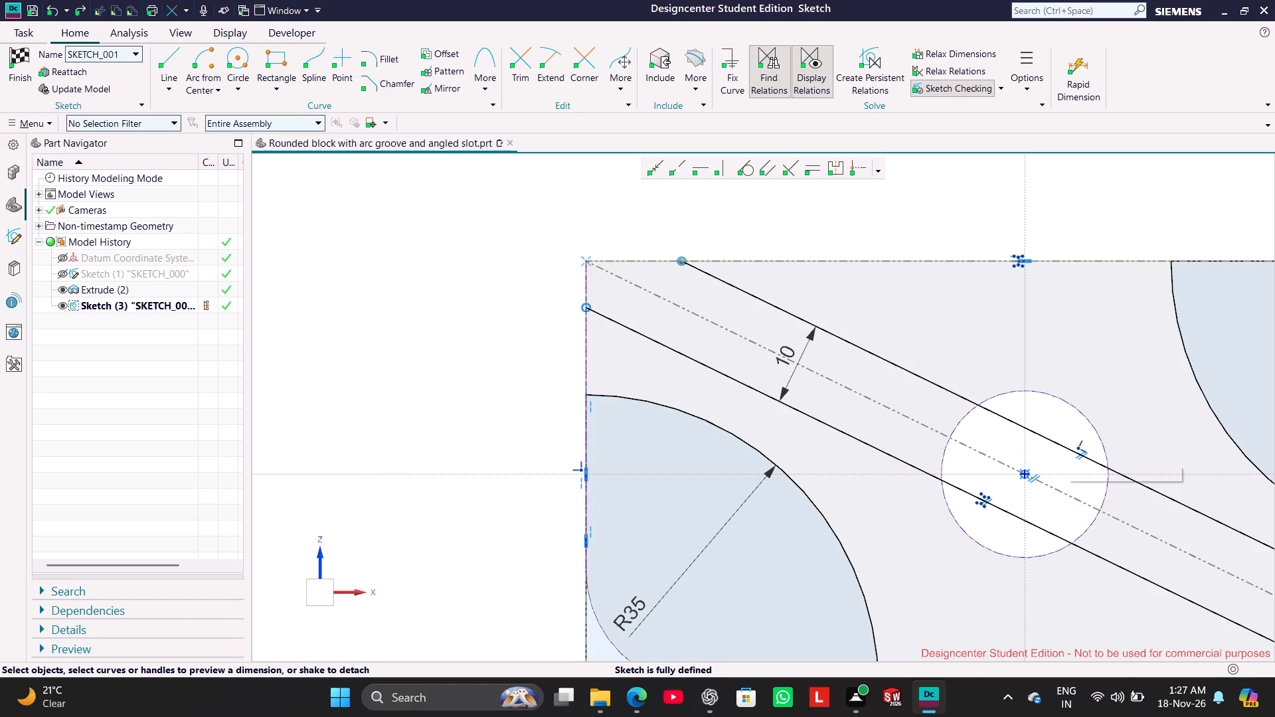
Trim the top and left reference line segments at the upper-left corner between the slot lines and down to the lower-left arc.
click(517, 74)
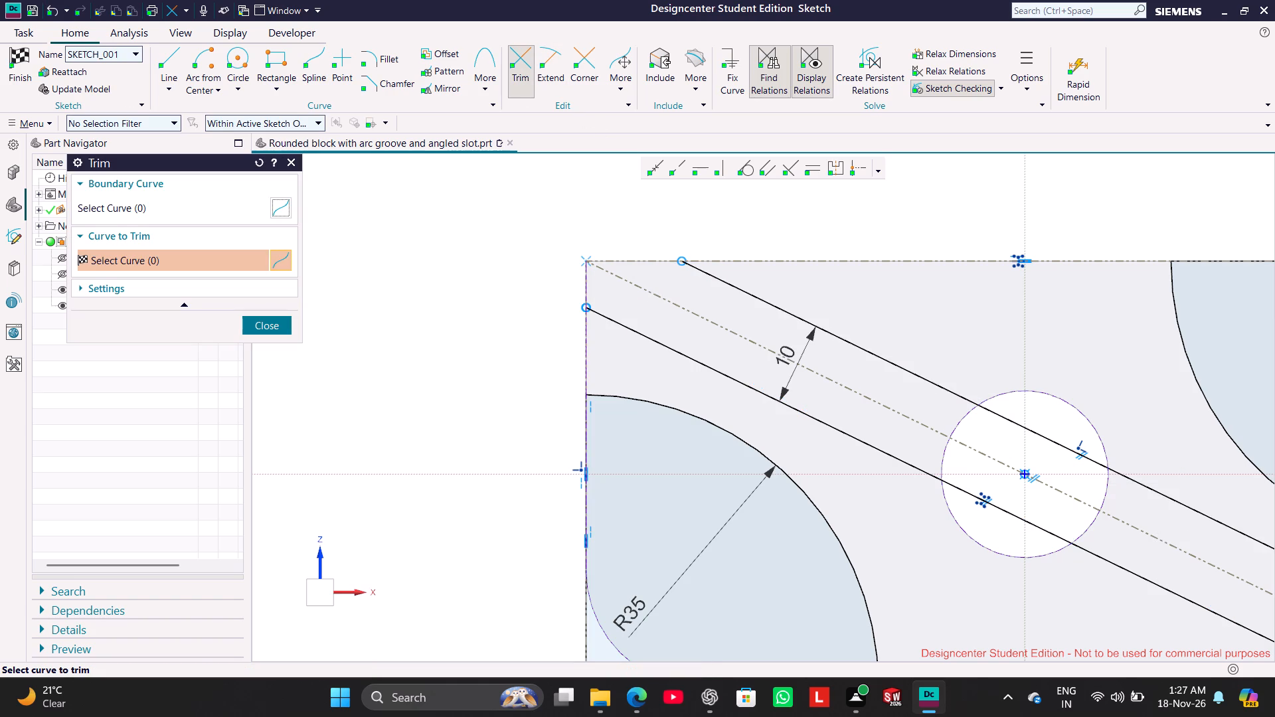
drag(665, 272, 629, 226)
drag(626, 364, 537, 315)
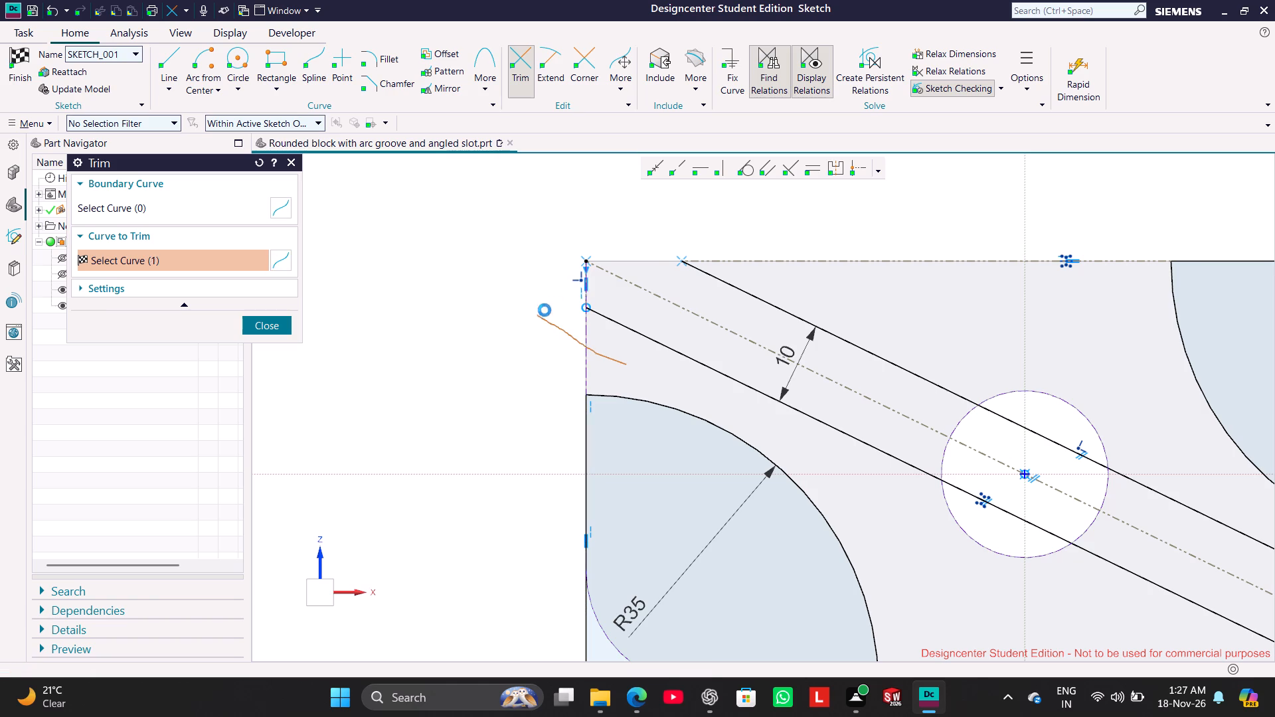
drag(610, 298, 543, 274)
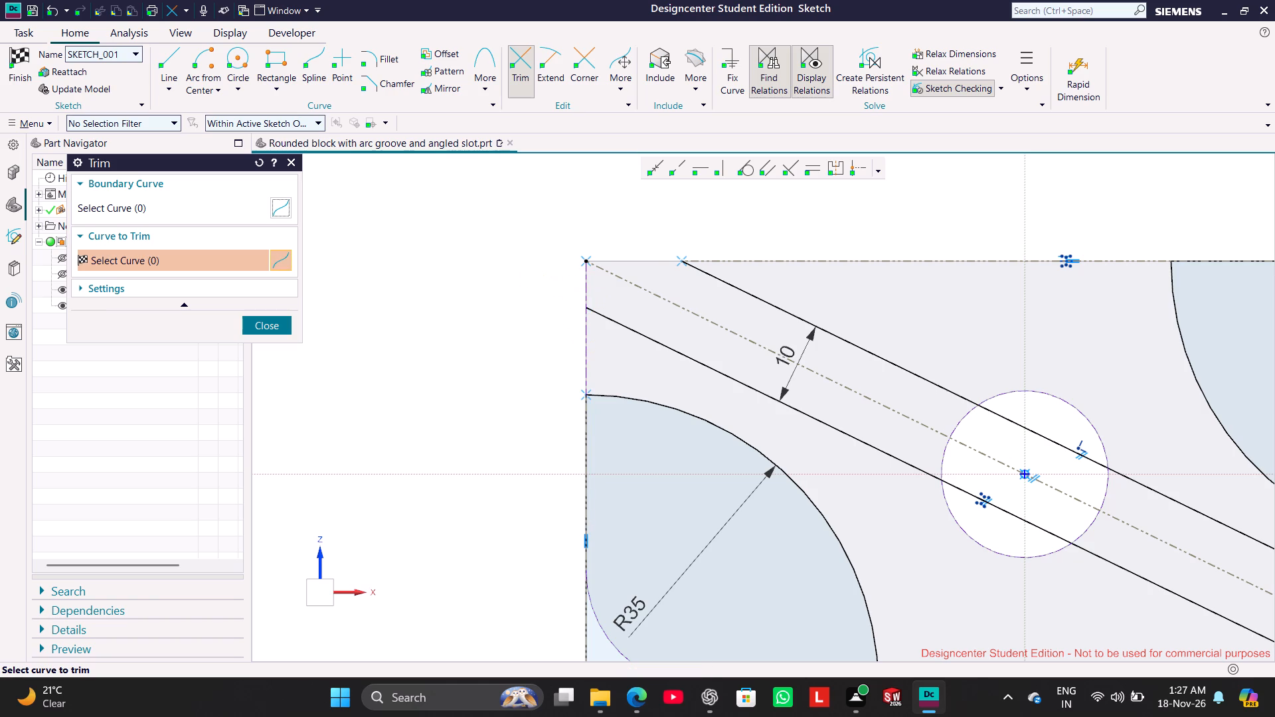
scroll(1074, 344, down, 2)
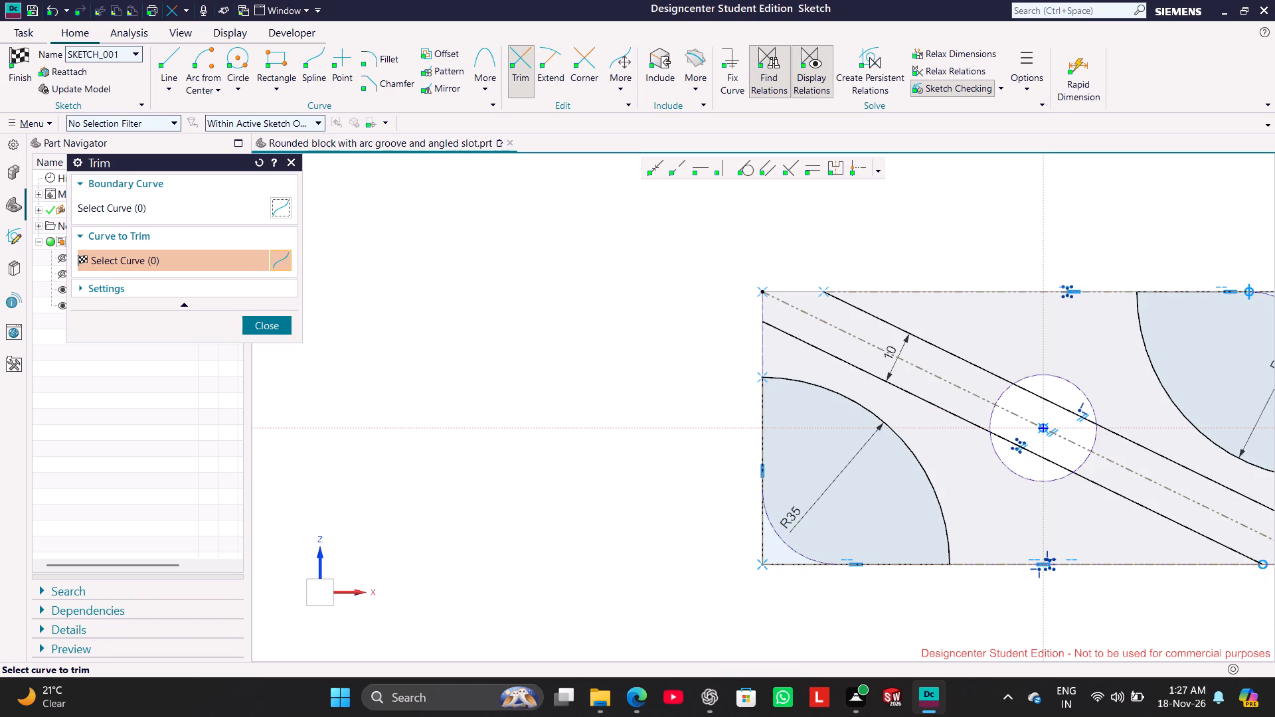
click(282, 318)
Draw a horizontal line from the upper slot line's end to the upper-left corner and a vertical line about 5.6 mm down to the lower slot line.
click(167, 54)
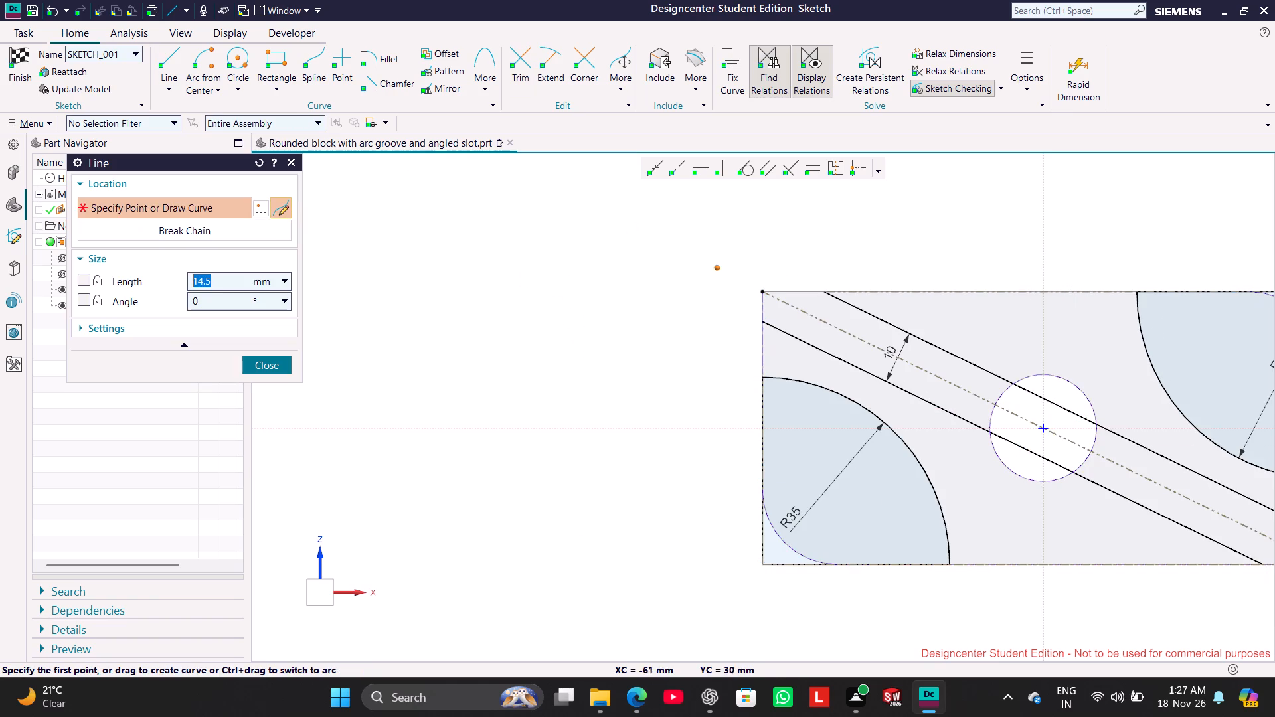
scroll(832, 291, up, 3)
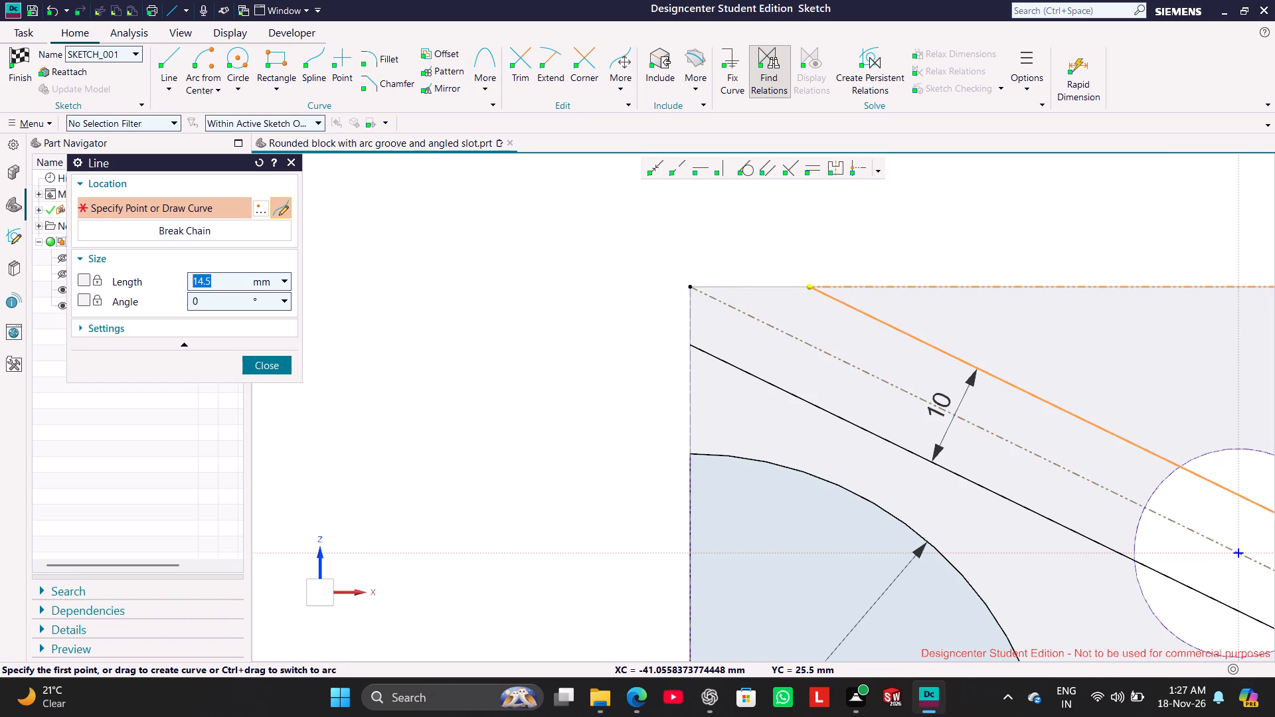
click(815, 283)
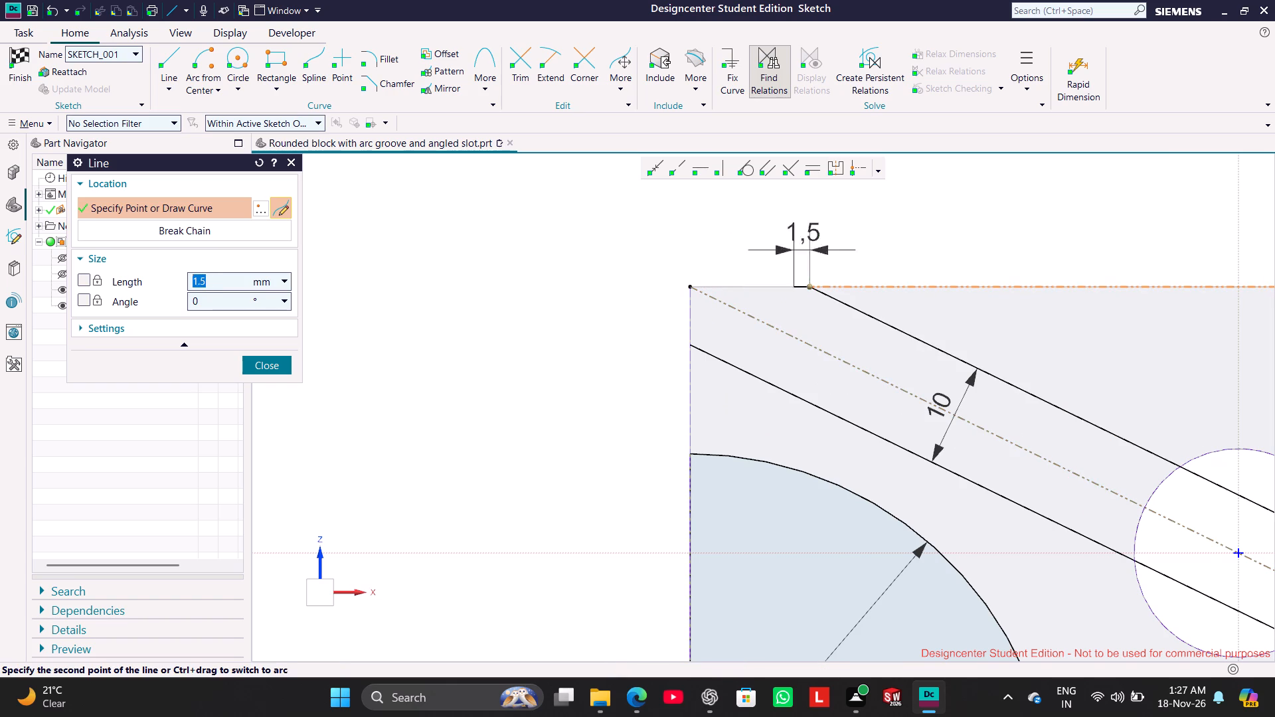
click(697, 284)
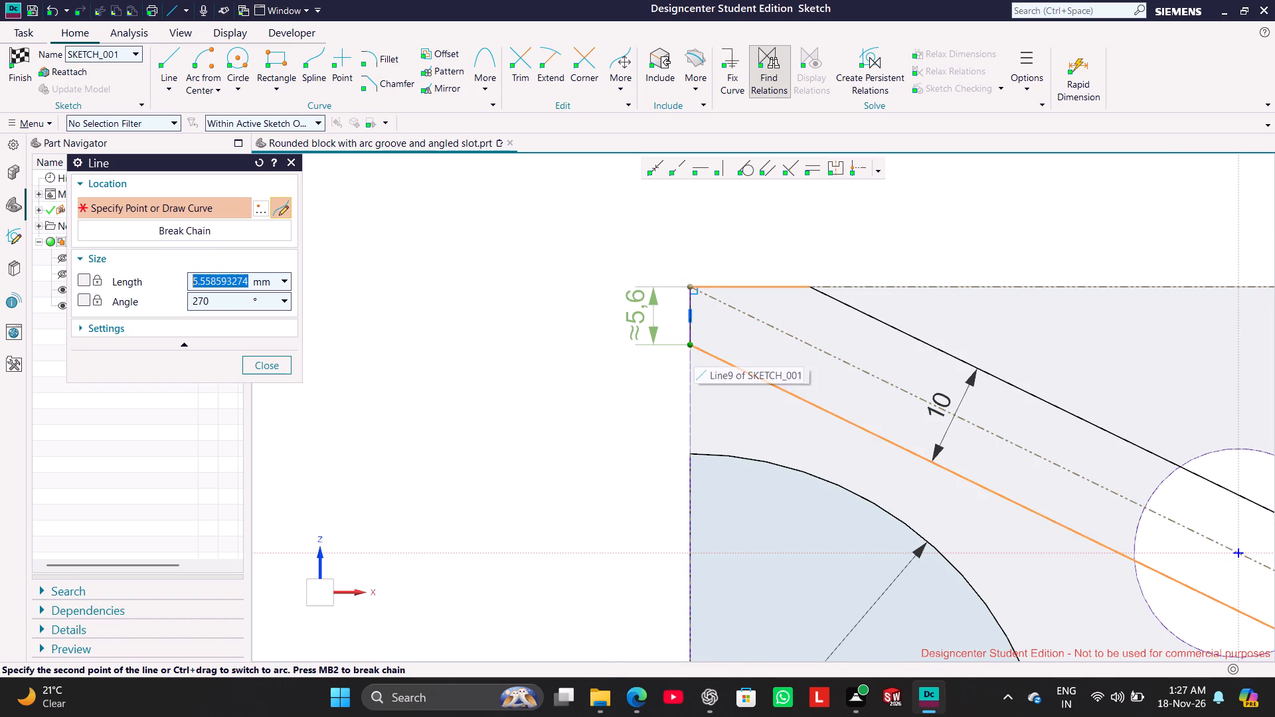
click(694, 349)
click(268, 370)
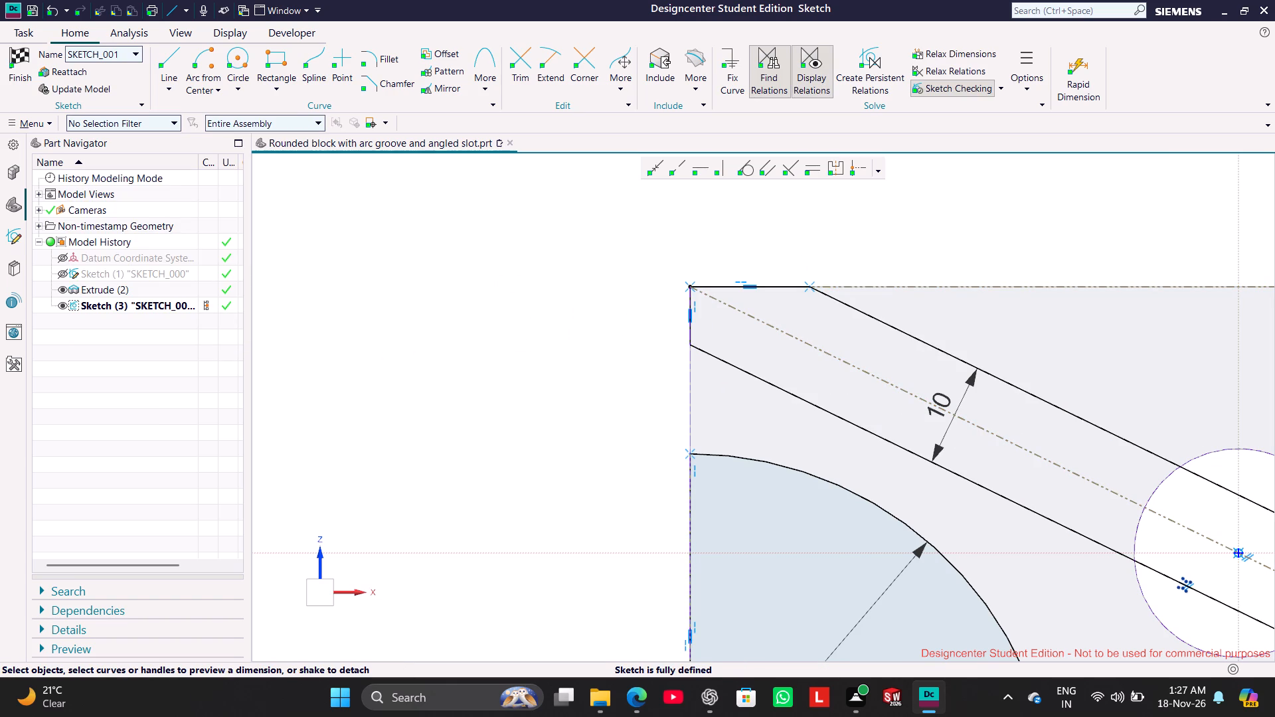
Trim the top reference line between the upper slot line and the upper-right corner arc.
scroll(1078, 347, up, 2)
scroll(1122, 368, down, 5)
scroll(1254, 492, down, 2)
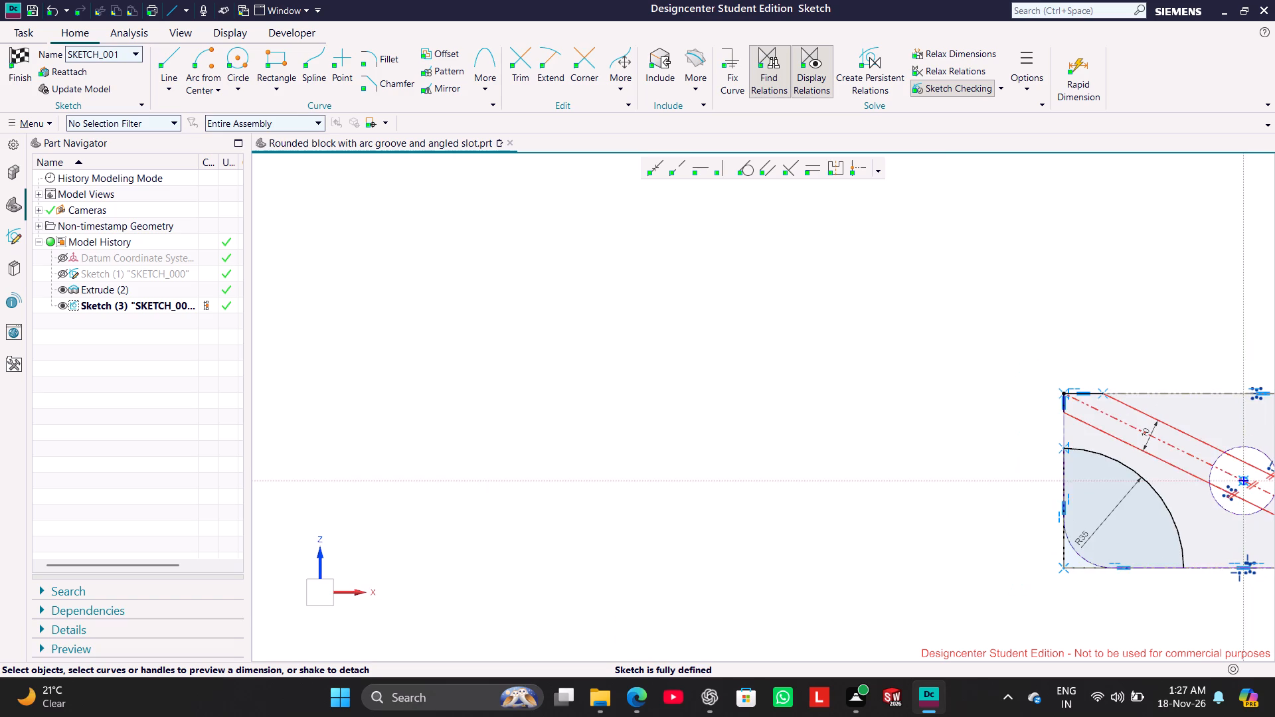
scroll(1268, 526, up, 3)
scroll(1243, 521, down, 3)
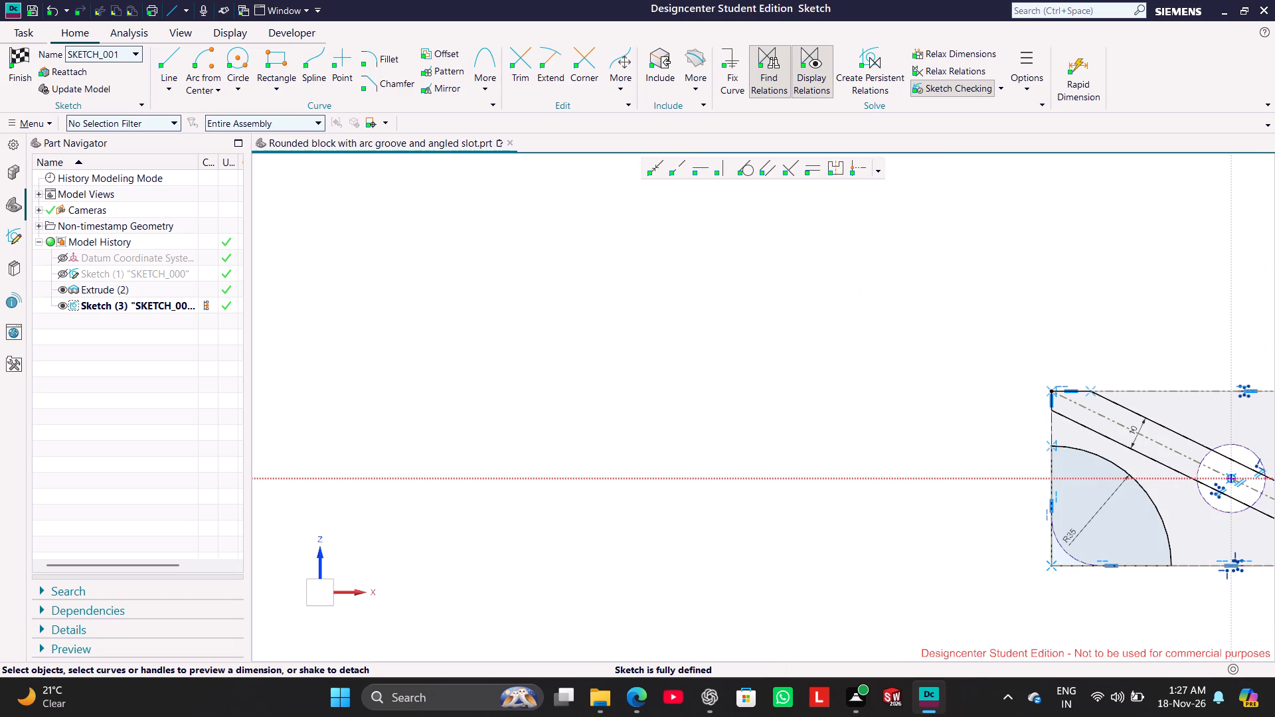
shift+drag(874, 449, 745, 425)
shift+middle_drag(952, 395, 789, 391)
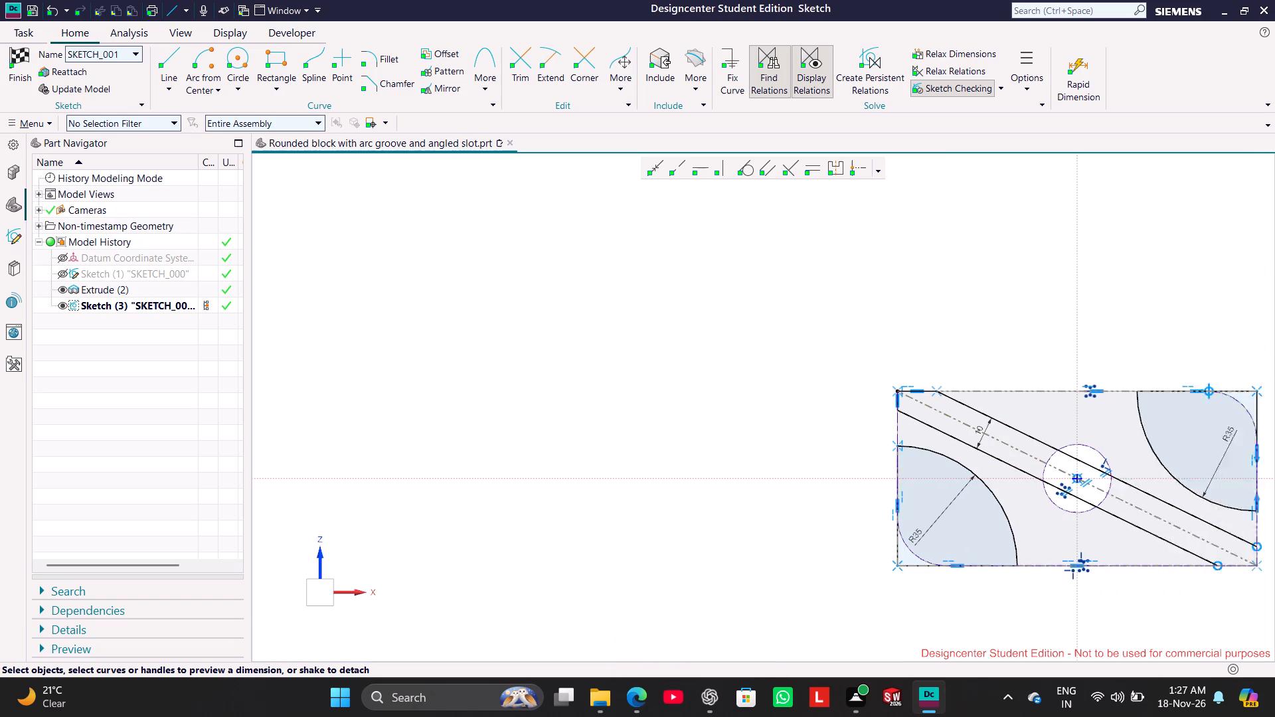
shift+middle_drag(789, 391, 447, 298)
scroll(681, 398, up, 2)
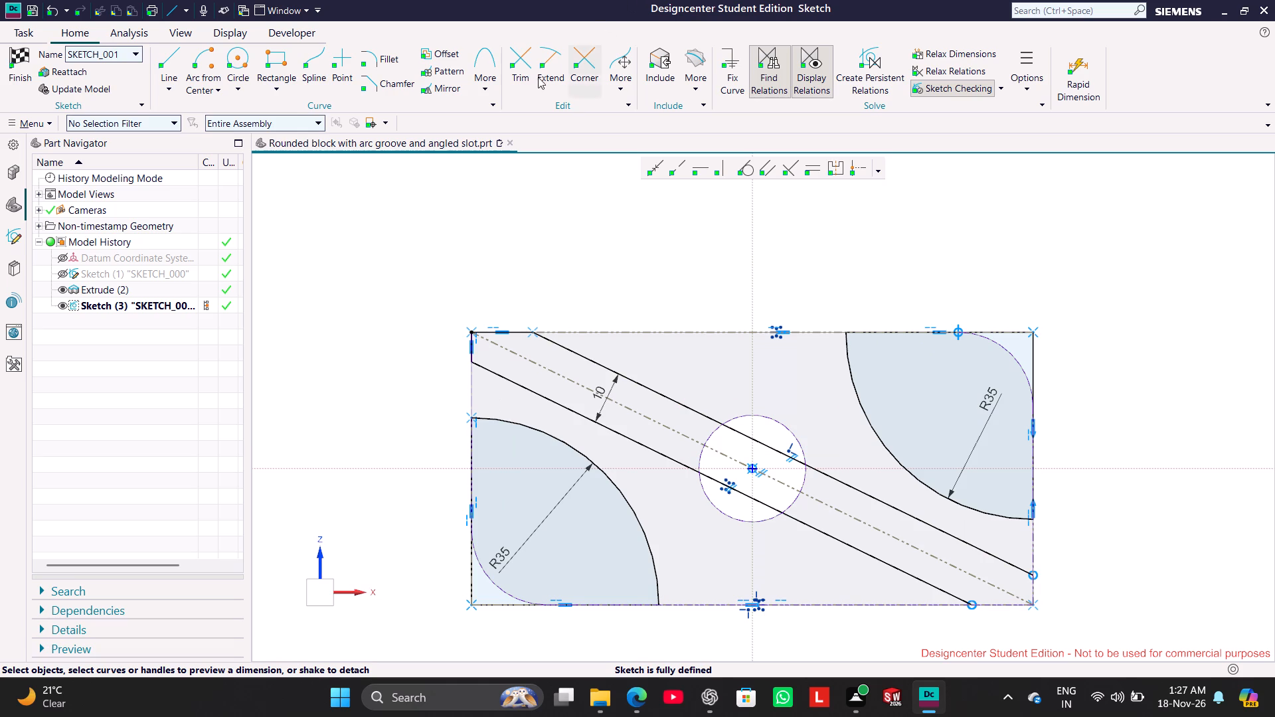
click(522, 64)
drag(676, 357, 668, 266)
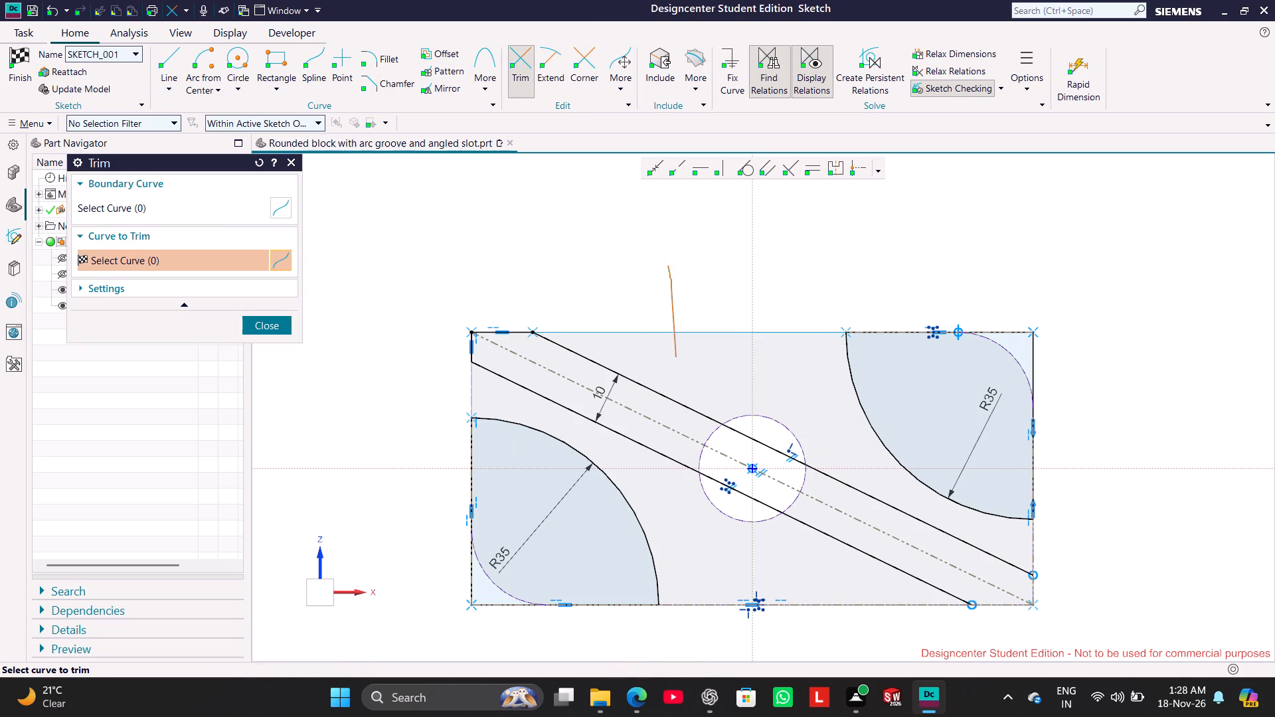
click(274, 330)
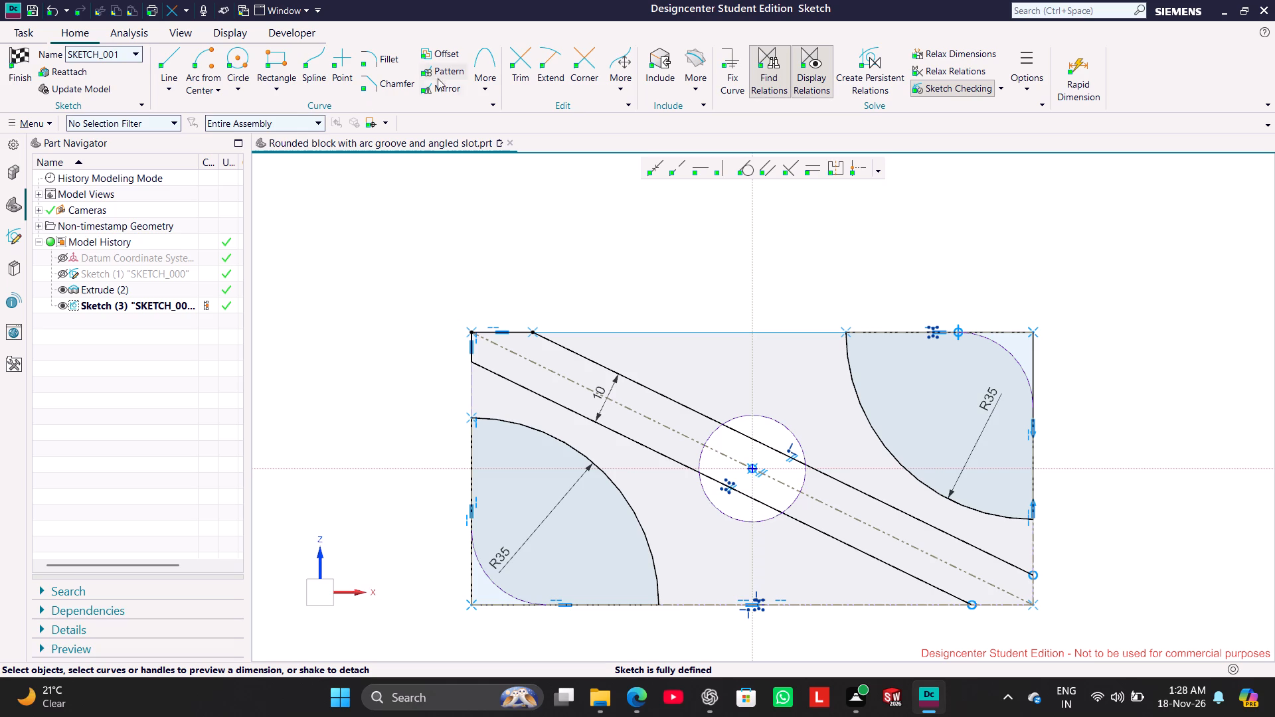
Trim the right, bottom and top reference lines where they run between the slot lines and the two R35 corner arcs.
click(519, 78)
drag(1100, 548, 1064, 544)
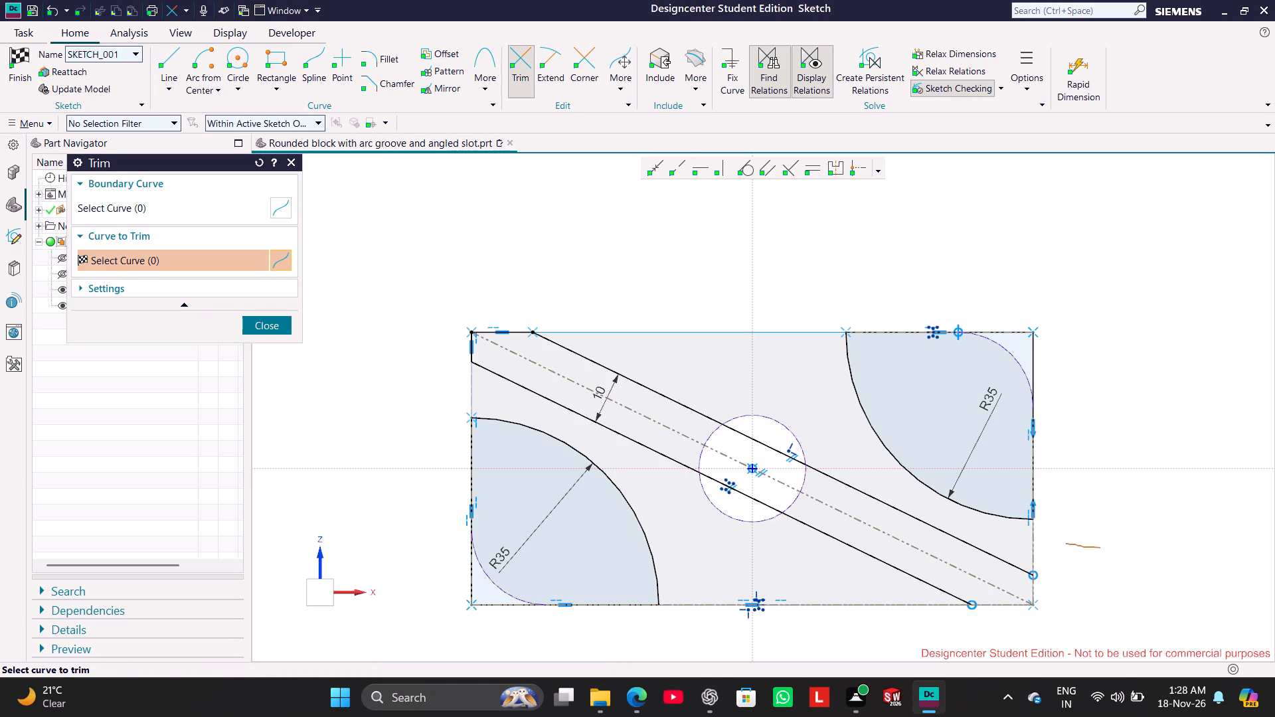
drag(1064, 544, 1013, 538)
drag(861, 639, 841, 584)
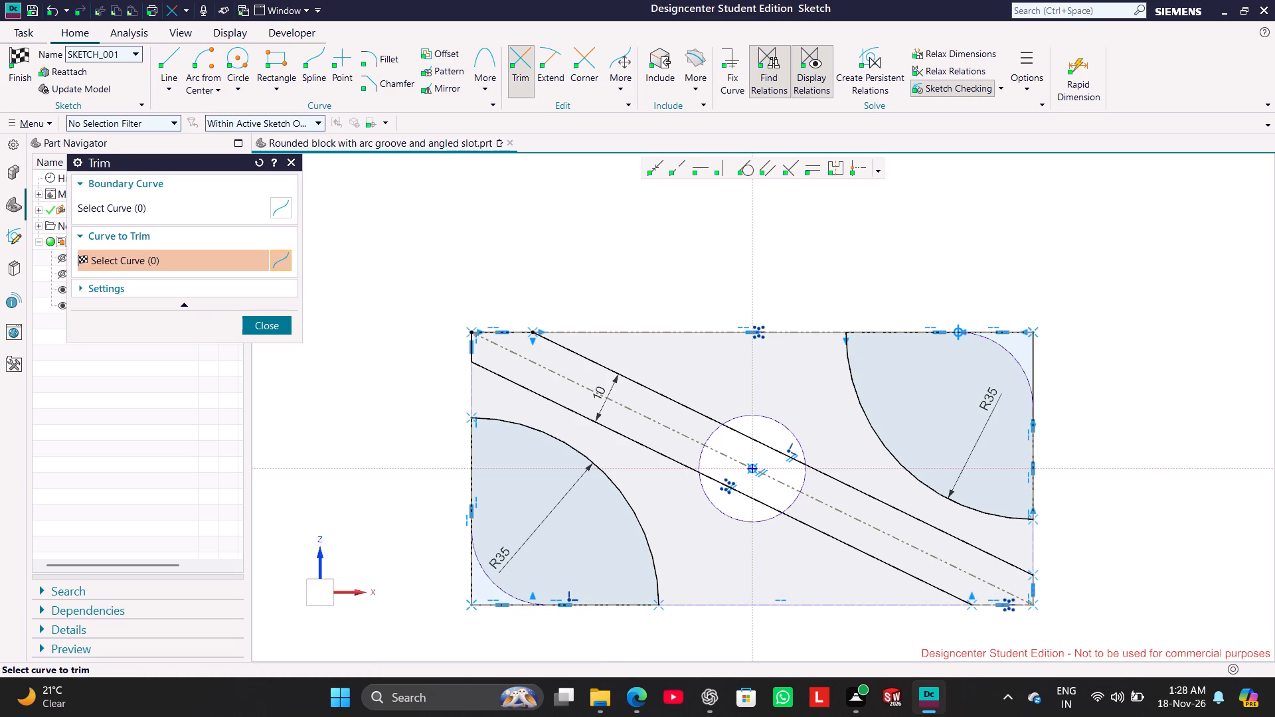
drag(800, 389, 793, 276)
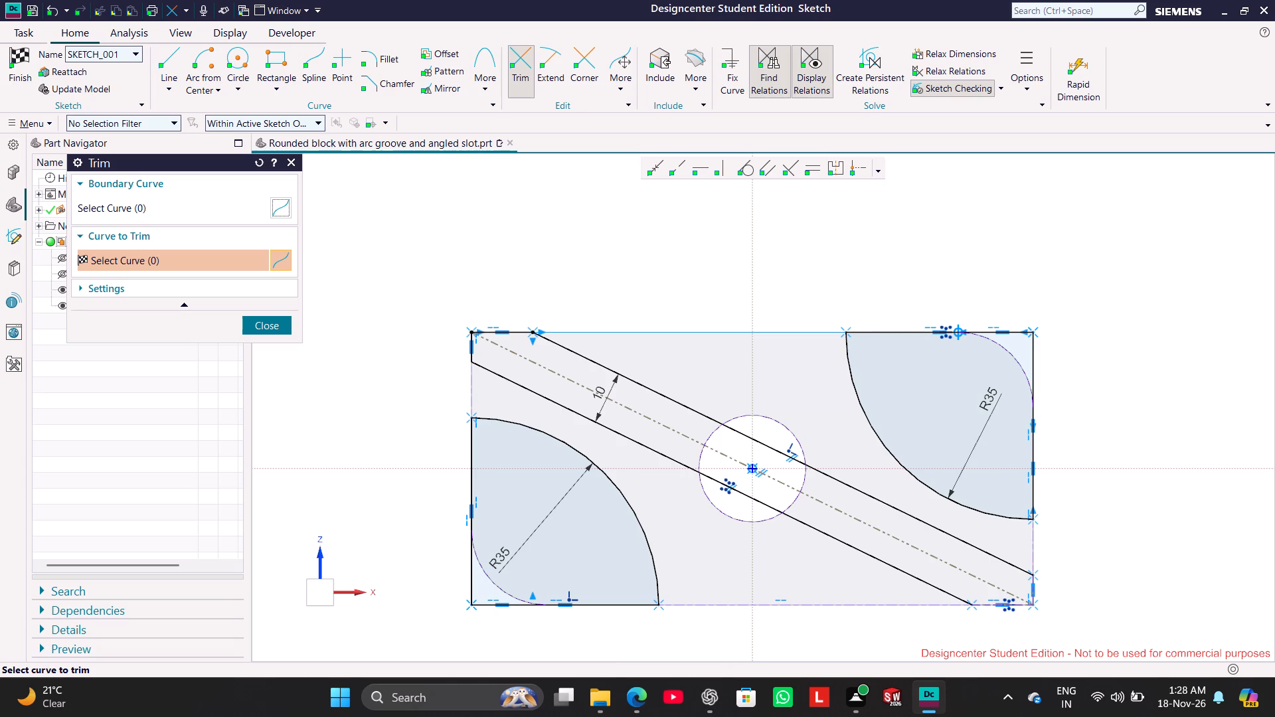
drag(1091, 567, 1009, 538)
drag(688, 335, 687, 254)
click(276, 329)
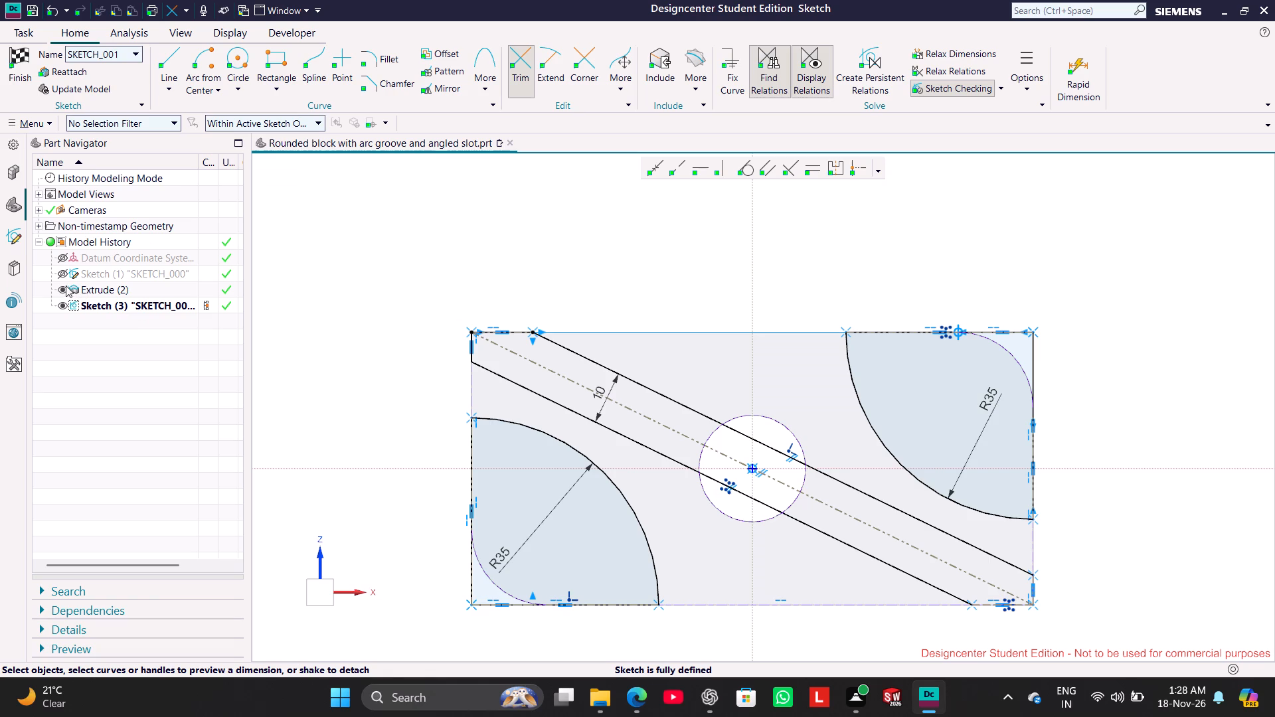
Hide the active sketch to view the block without it, and show the sketch again.
click(62, 303)
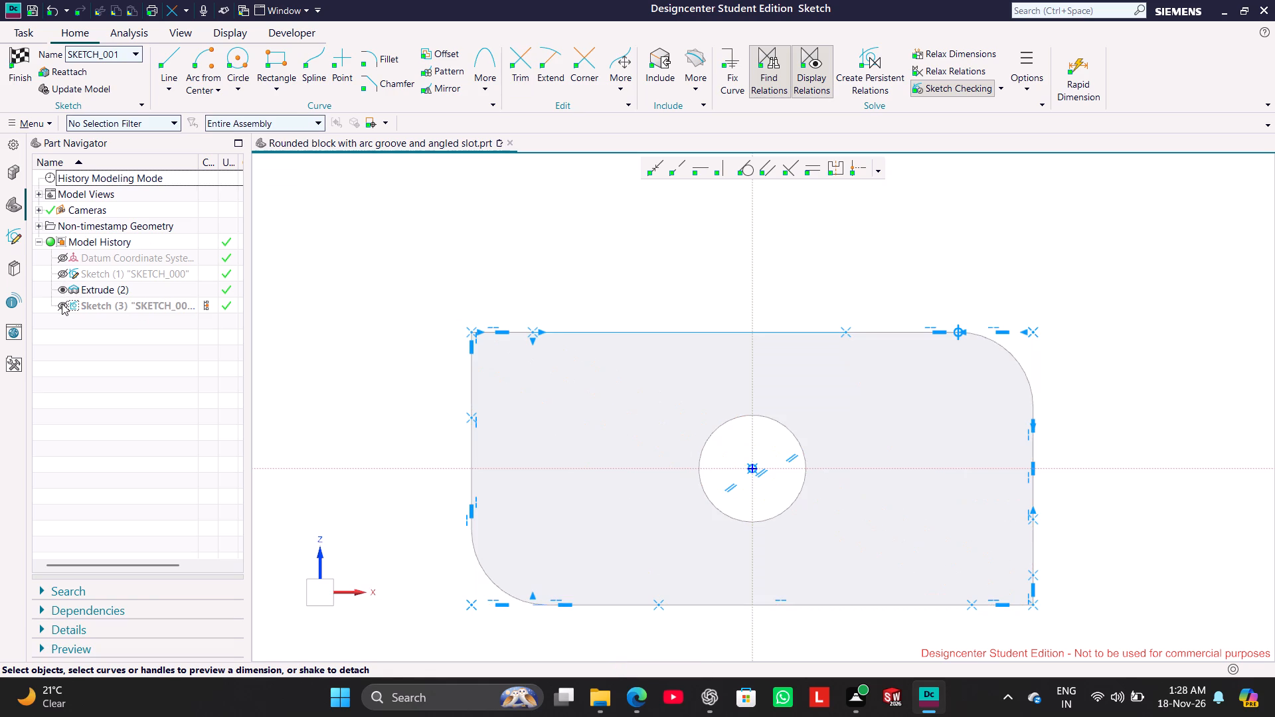
click(62, 303)
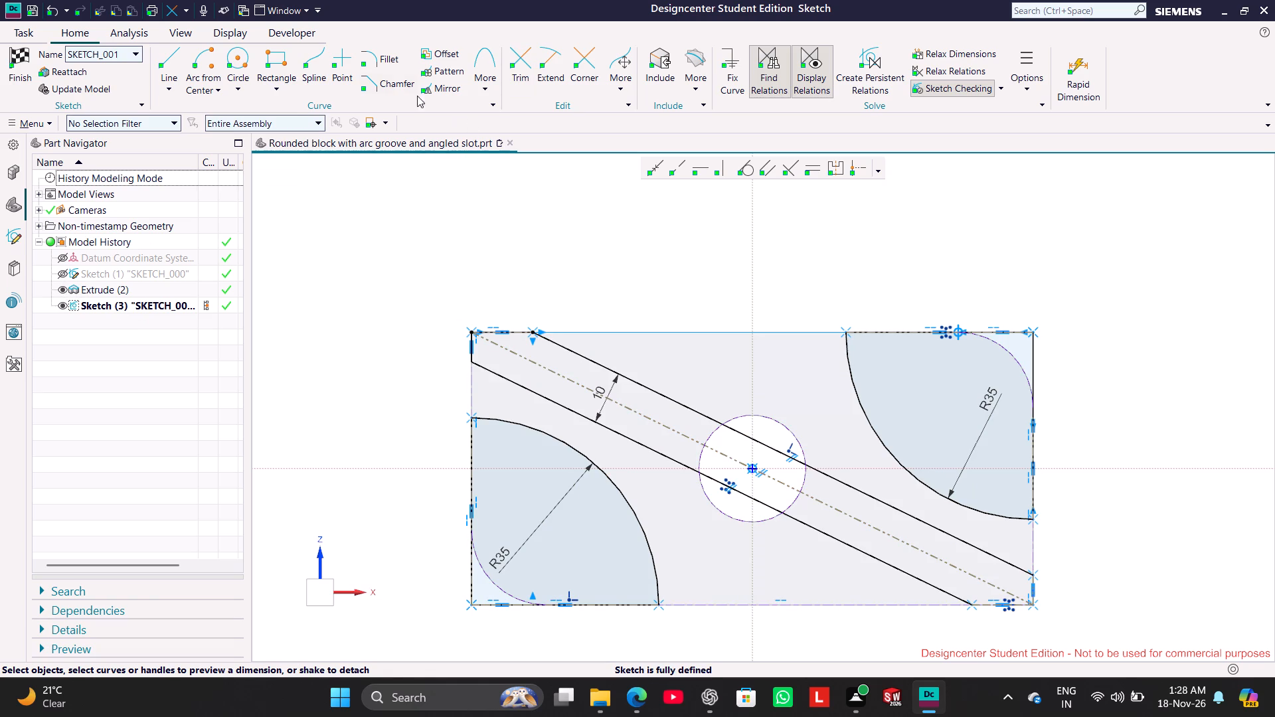
Draw a horizontal line from the lower slot line's end to the lower-right corner and a vertical line about 5 mm up to the upper slot line.
click(167, 72)
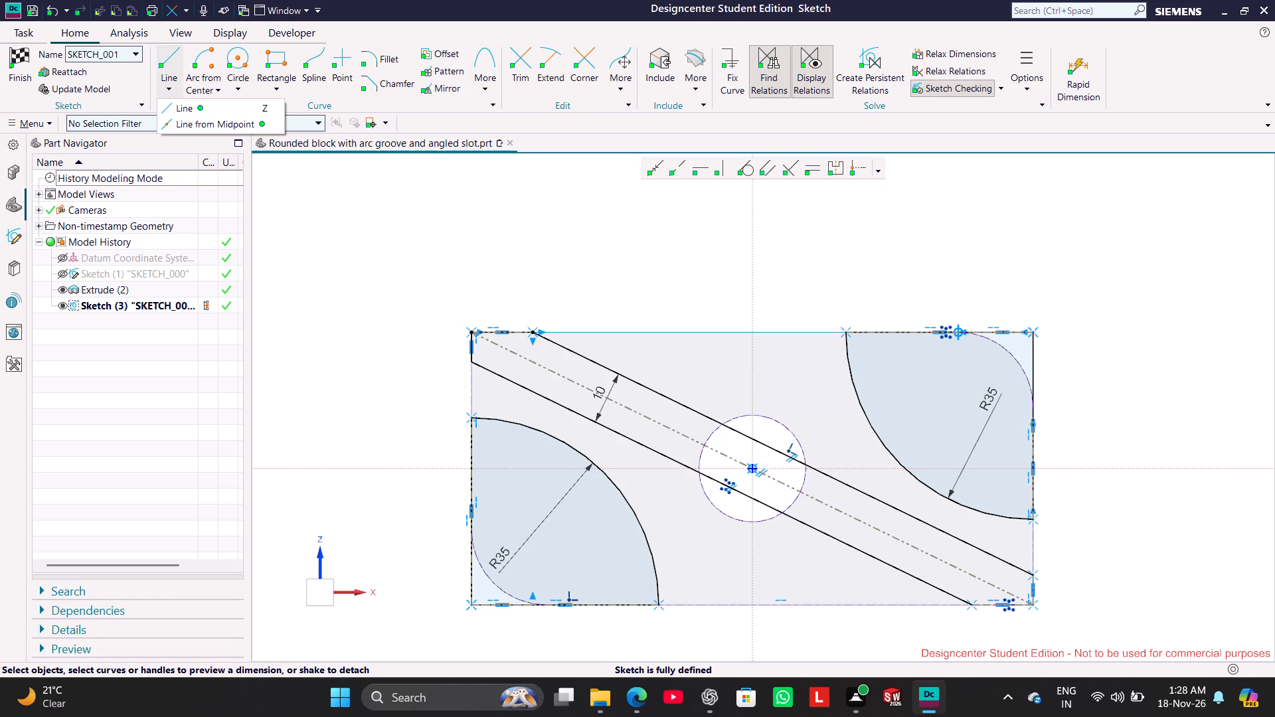
click(197, 111)
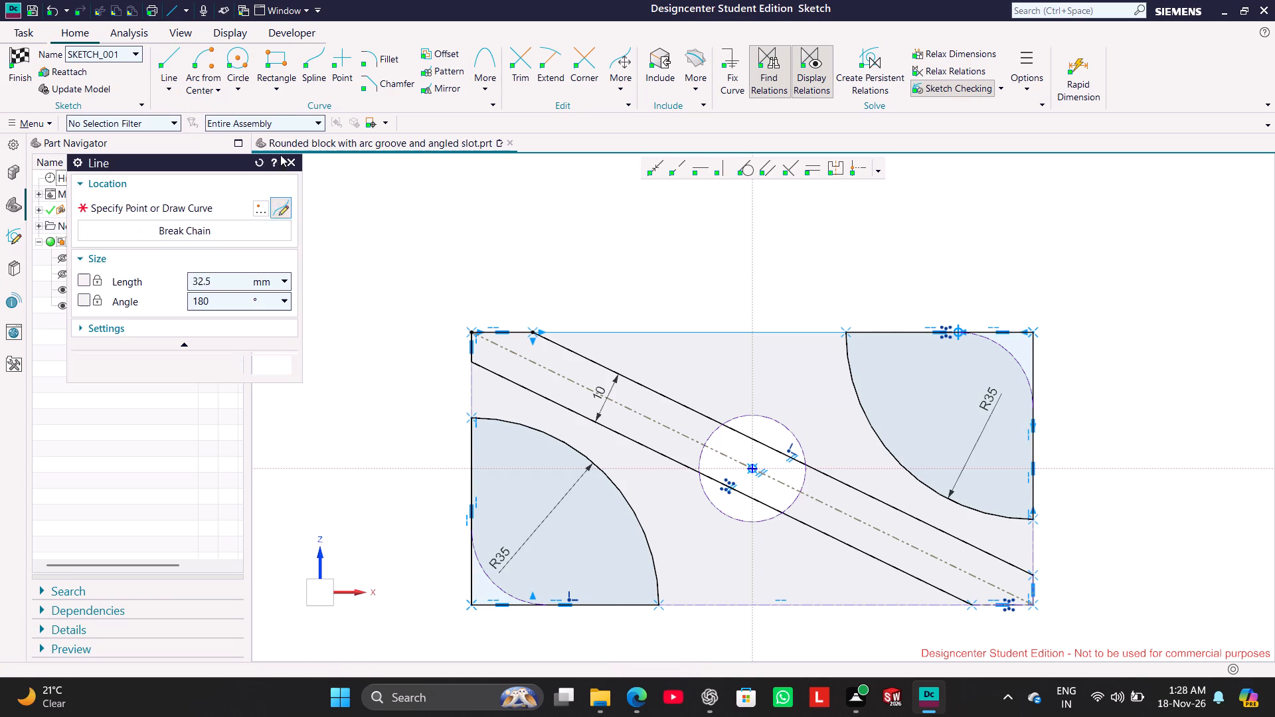
click(967, 601)
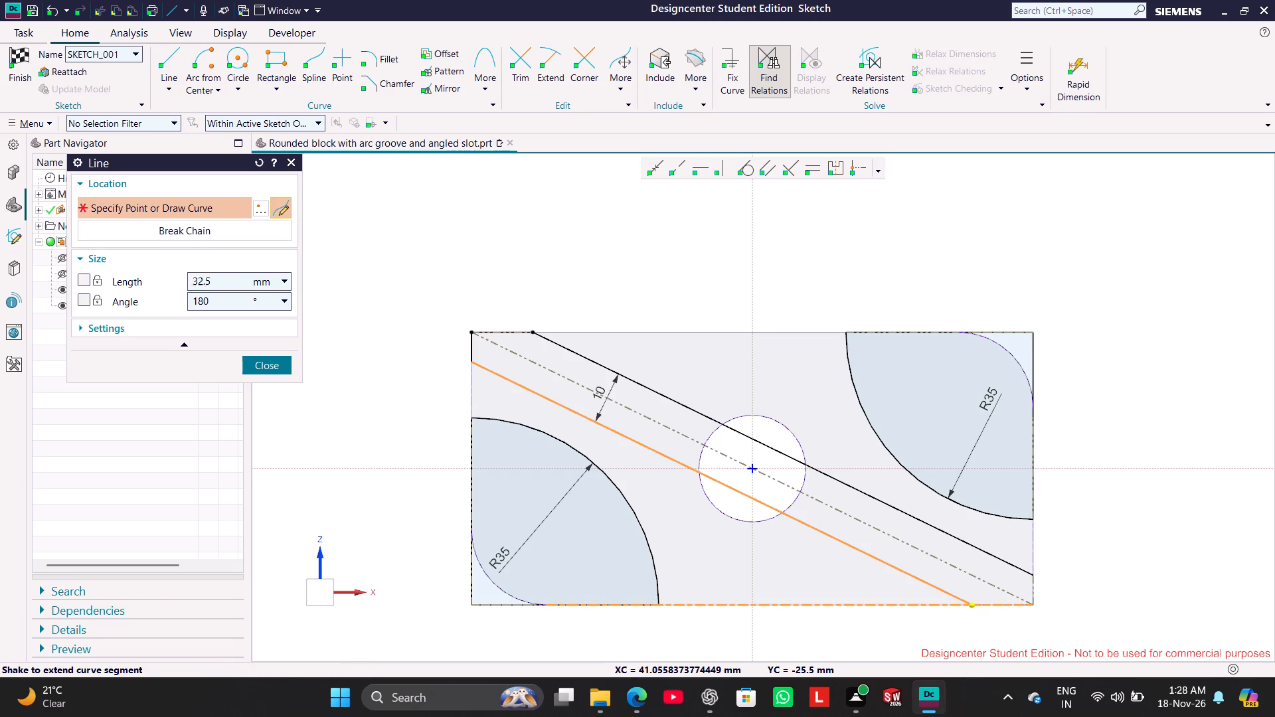
click(1037, 609)
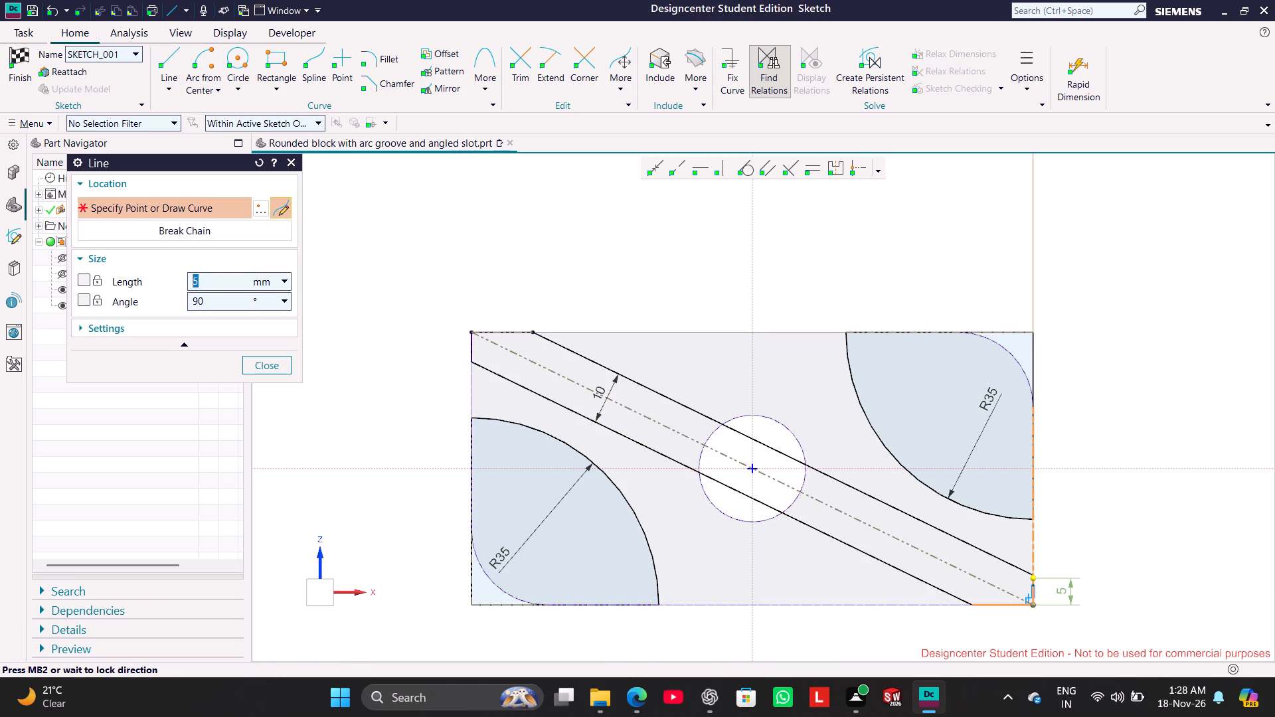
click(1033, 576)
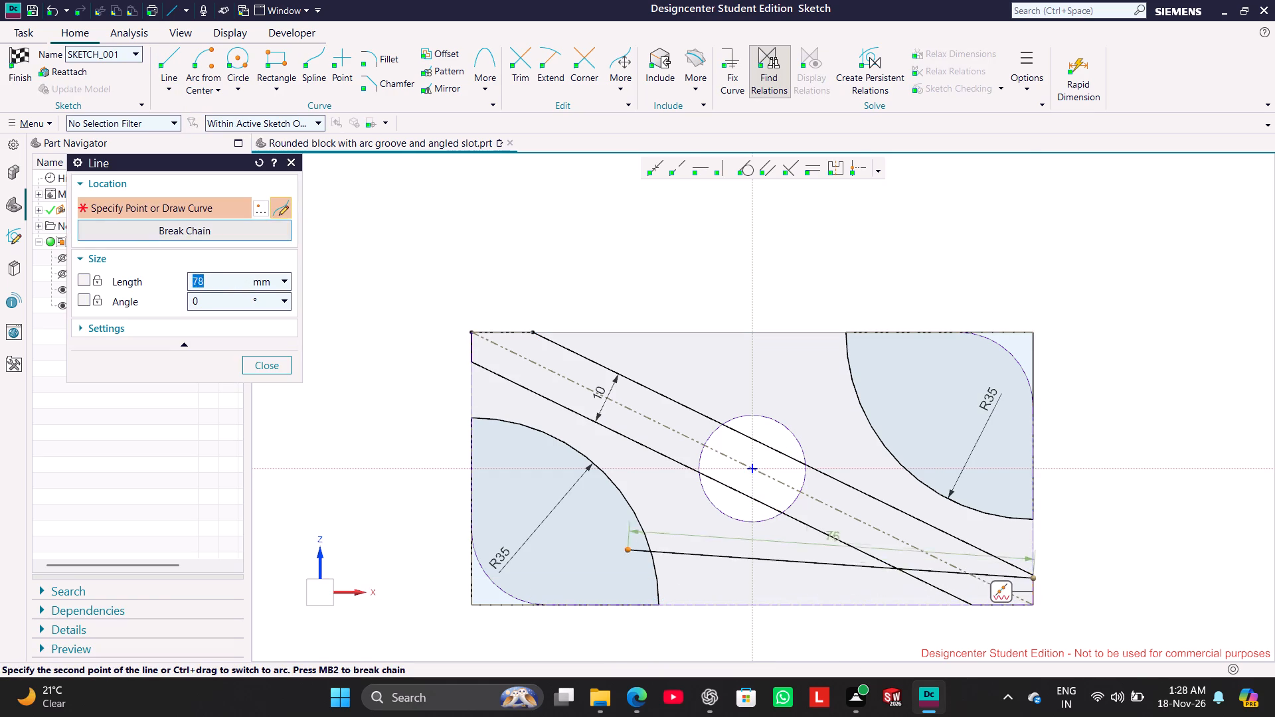
click(262, 365)
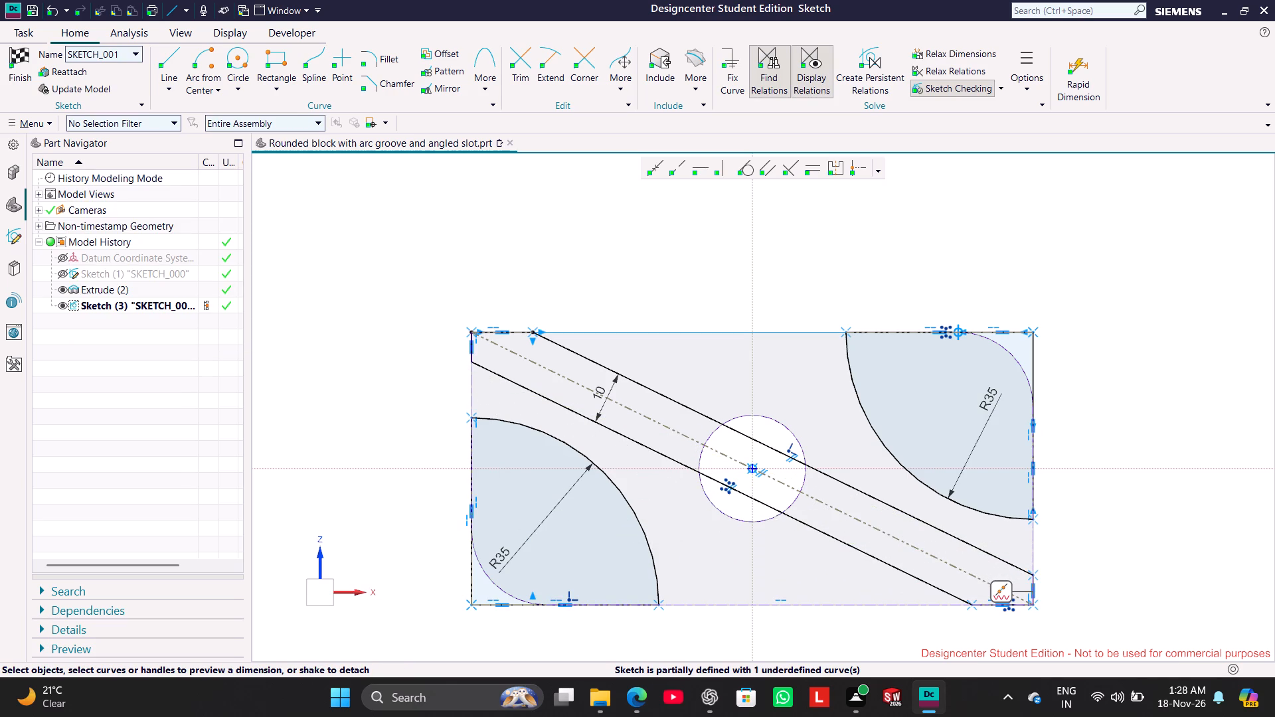
Turn off Sketch Checking, and try Relax Dimensions and Relax Relations before switching both back off.
click(952, 87)
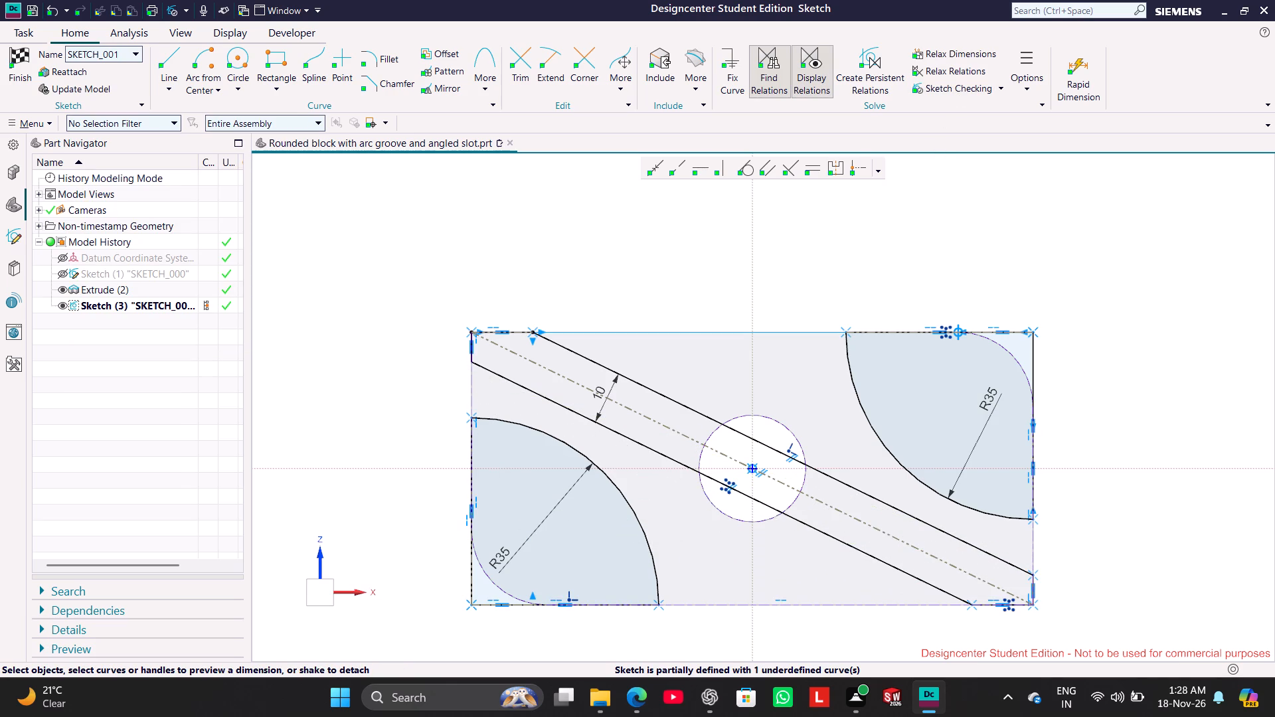
click(967, 90)
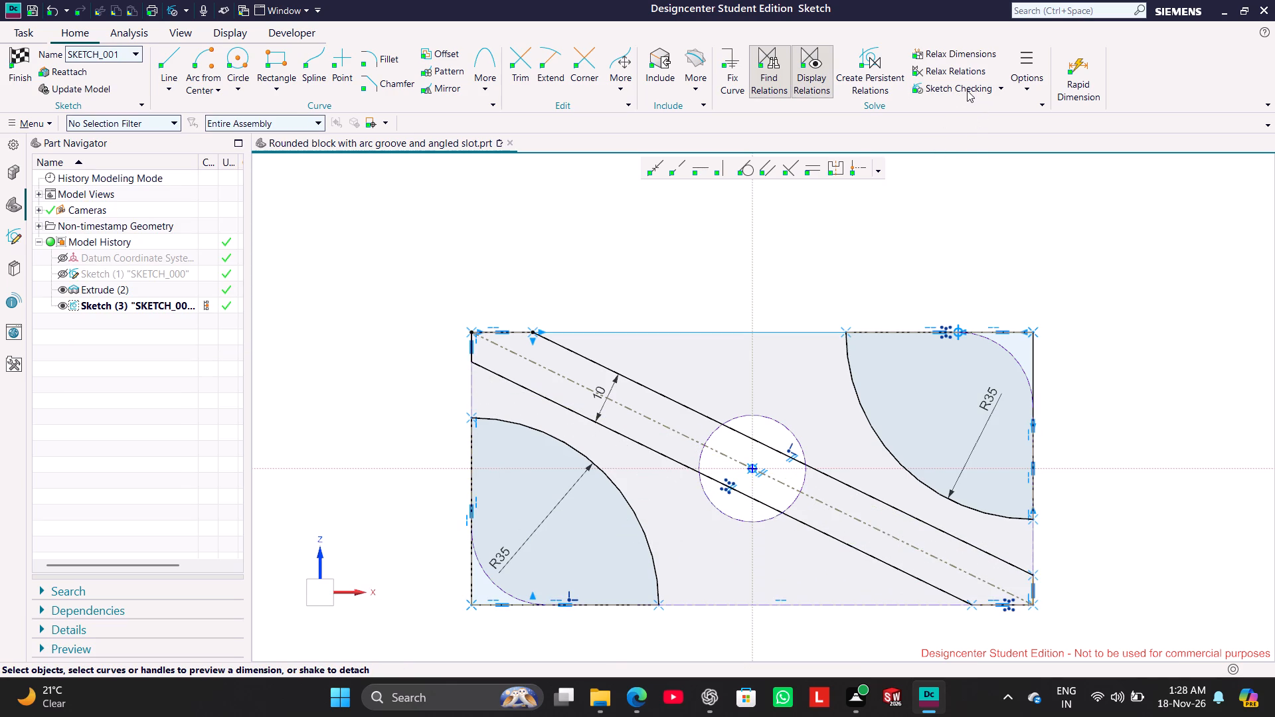
click(965, 54)
click(967, 67)
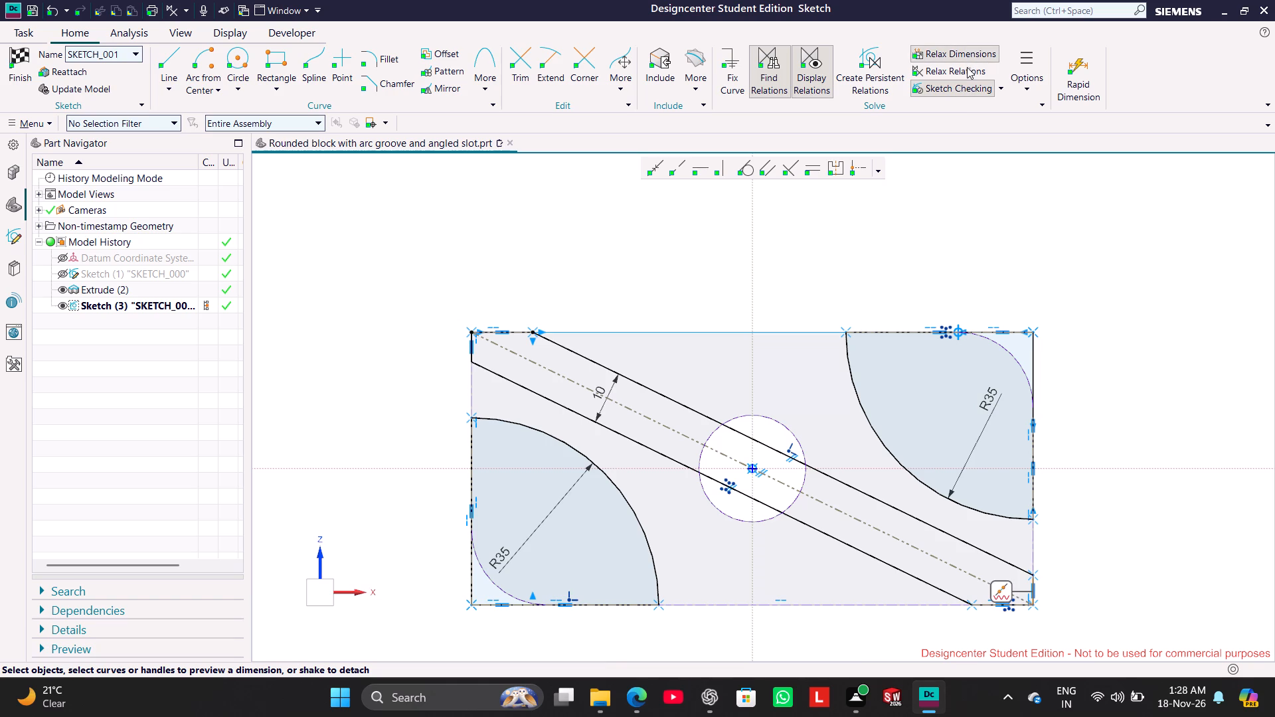
click(971, 88)
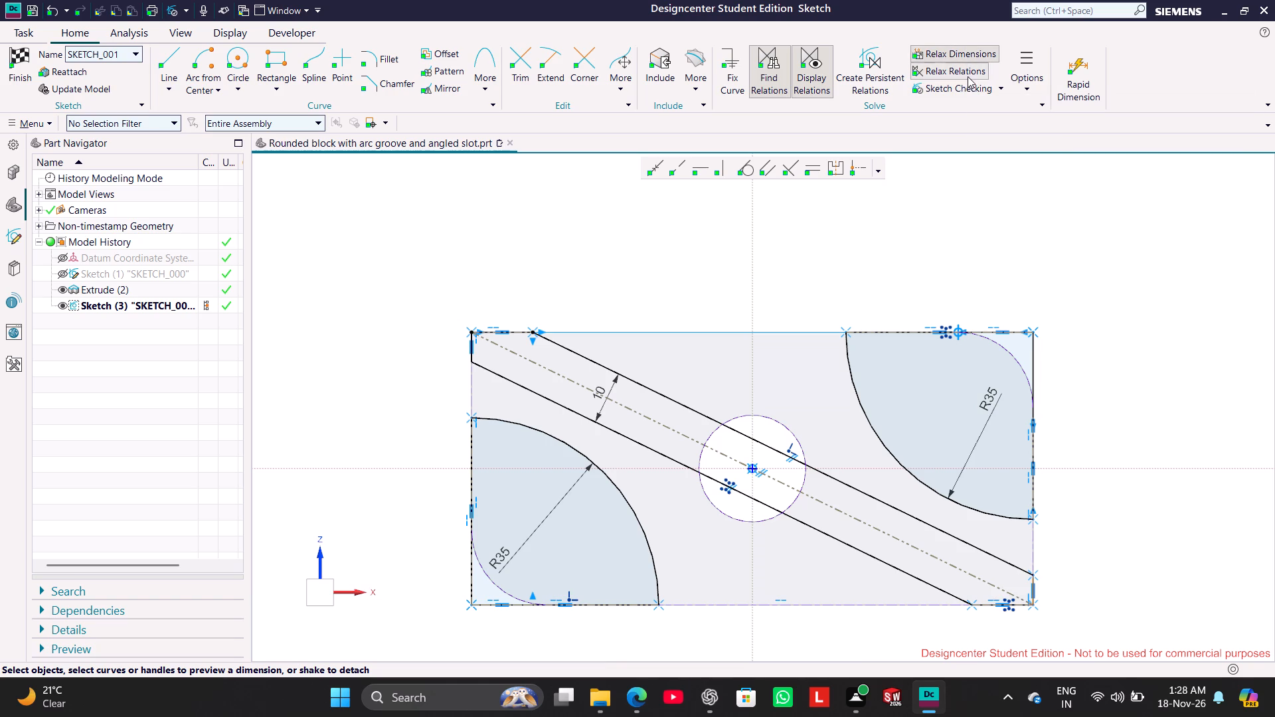
click(968, 76)
click(962, 55)
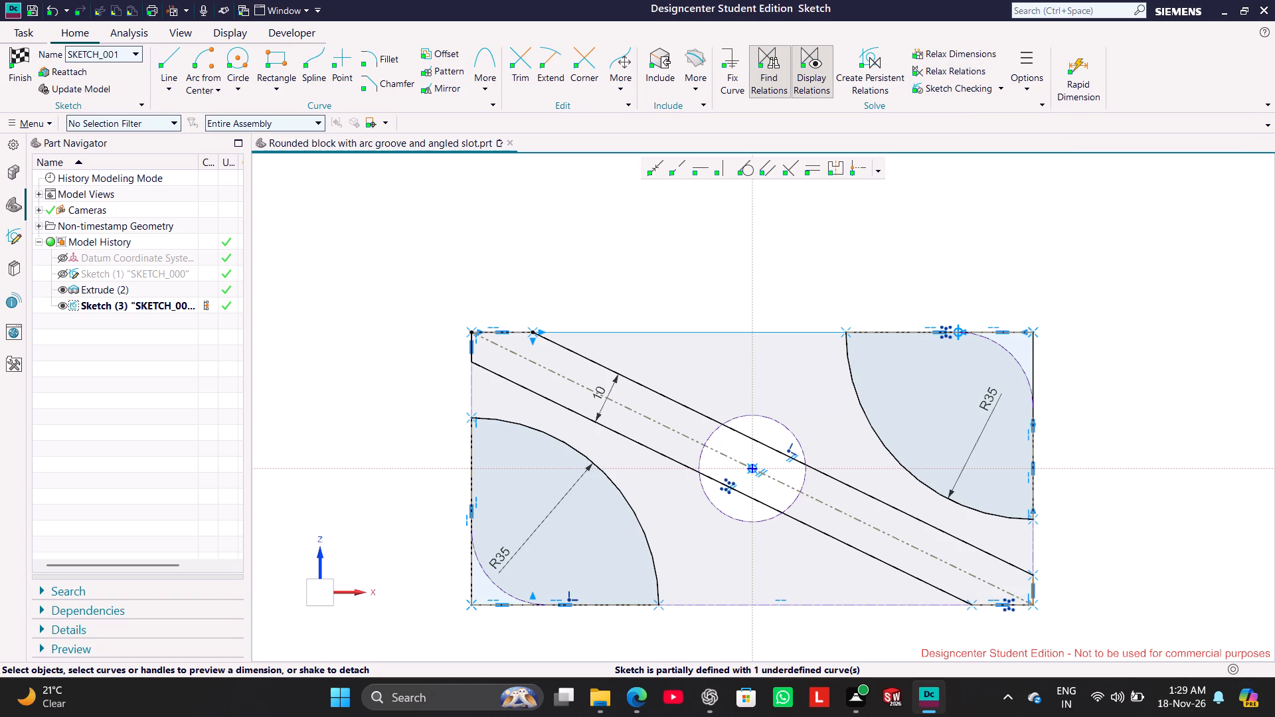
click(1083, 292)
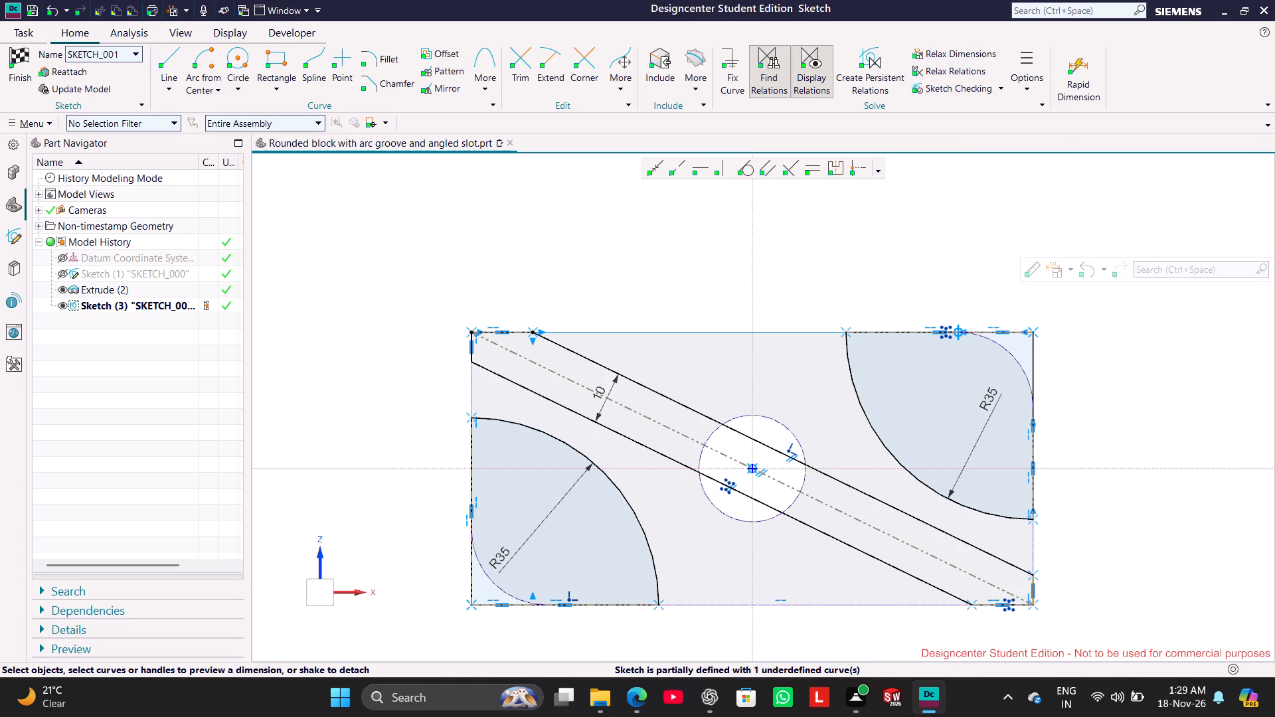
Turn Find Relations off without creating persistent relations, hide the displayed relations, and turn Find Relations back on.
click(769, 77)
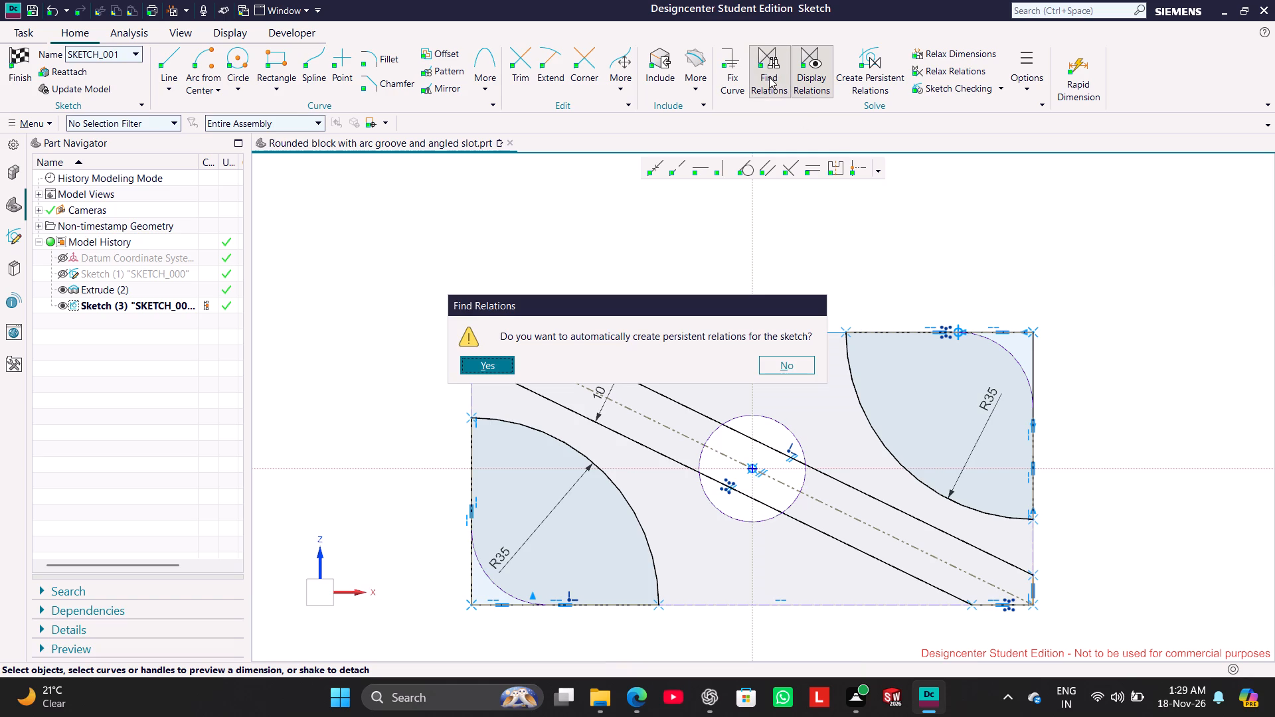
click(806, 361)
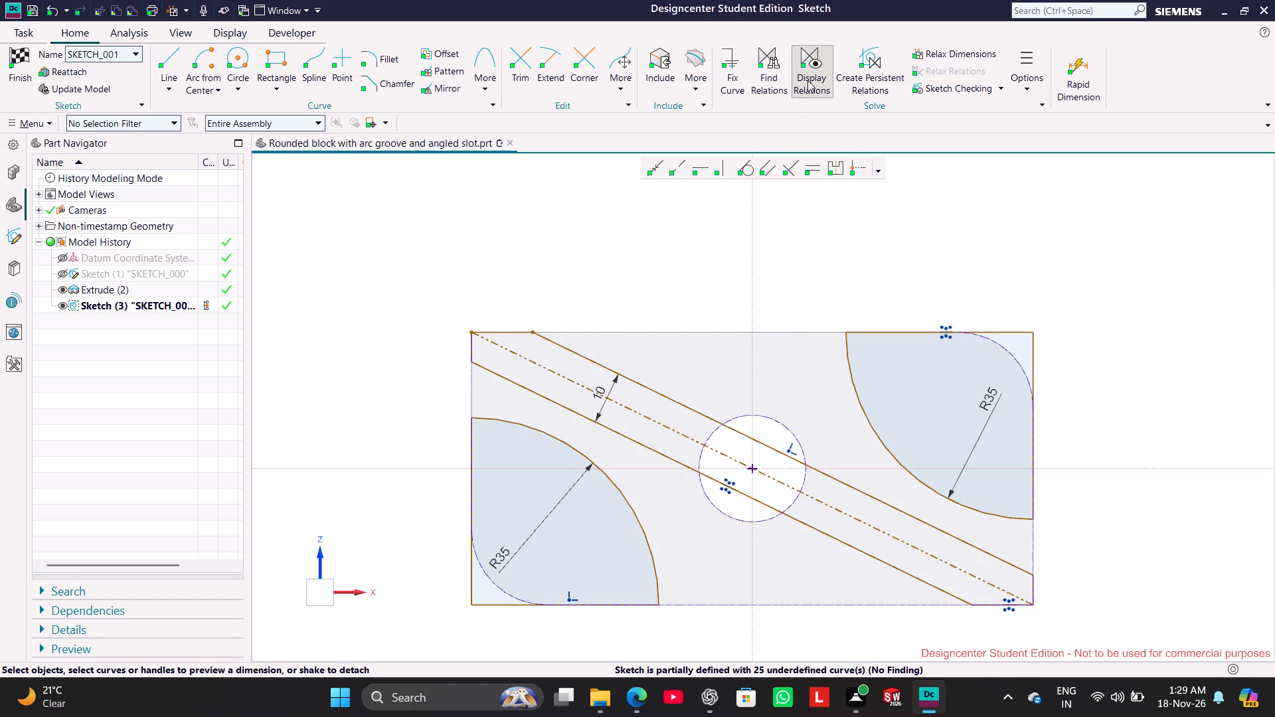
click(807, 78)
click(778, 73)
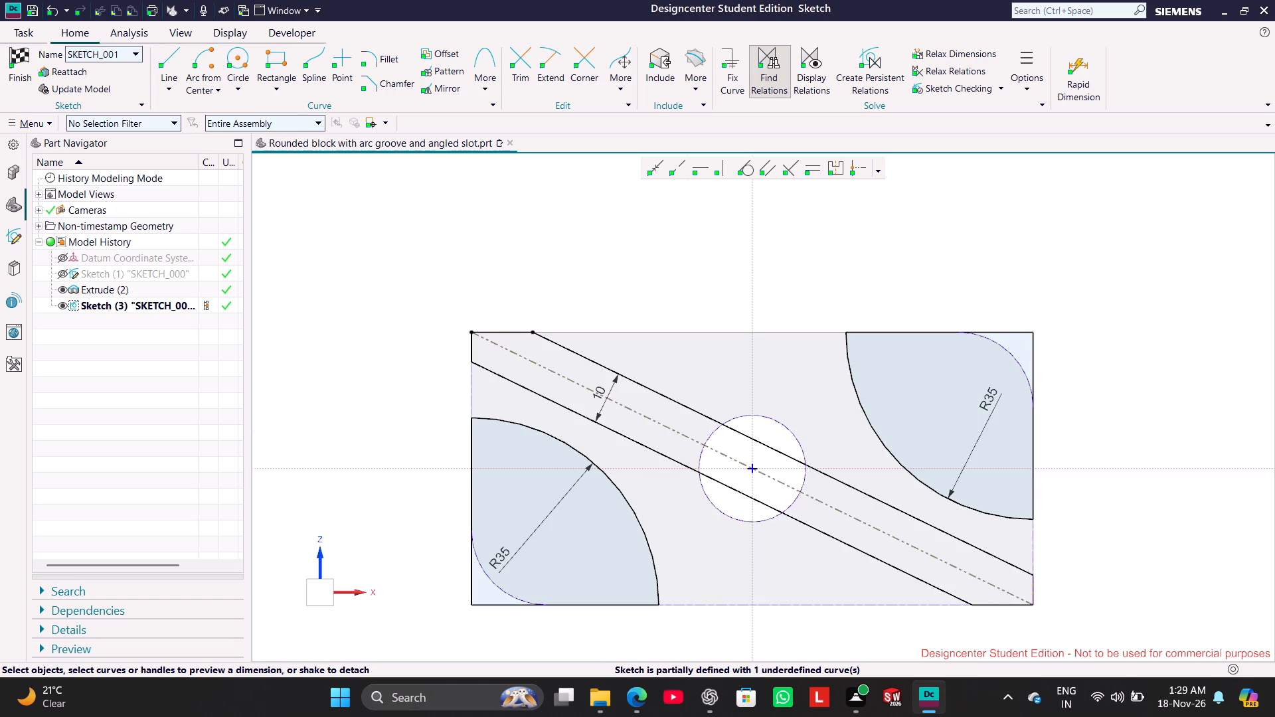
Trim away the short vertical and horizontal lines closing the slot at the lower-right corner of the block.
scroll(1013, 617, up, 2)
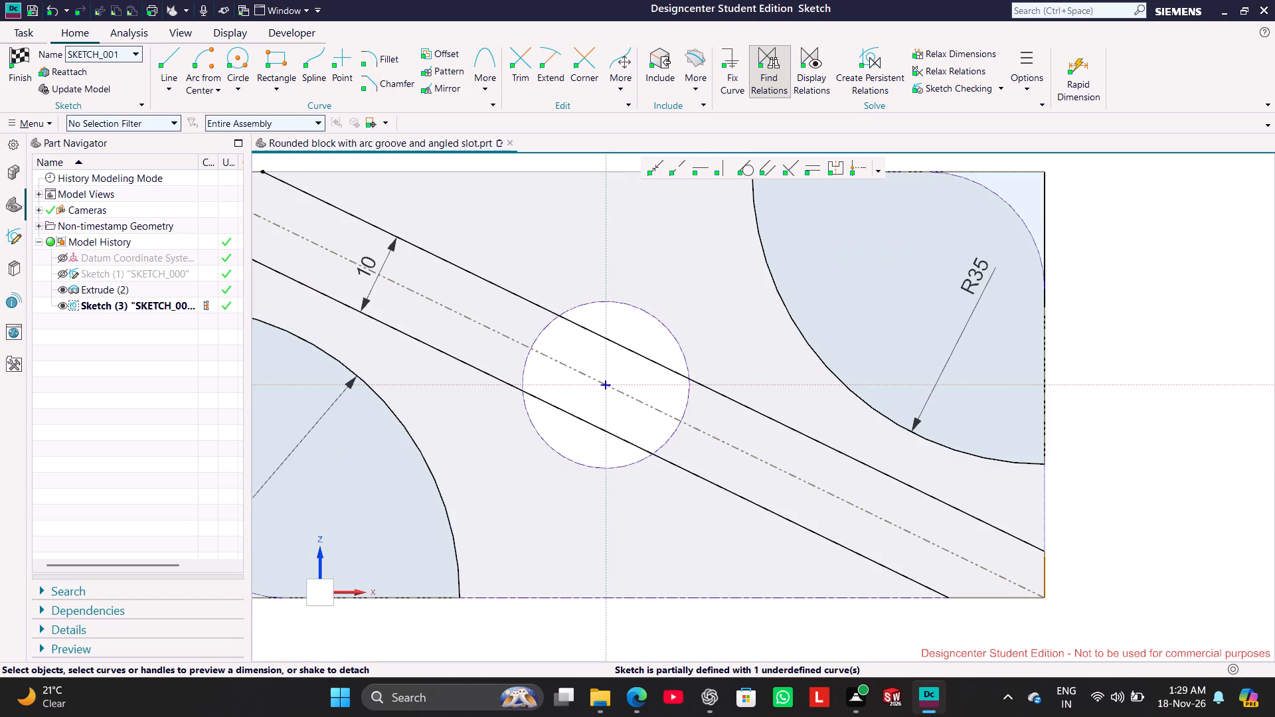
click(517, 69)
drag(1070, 574, 1027, 559)
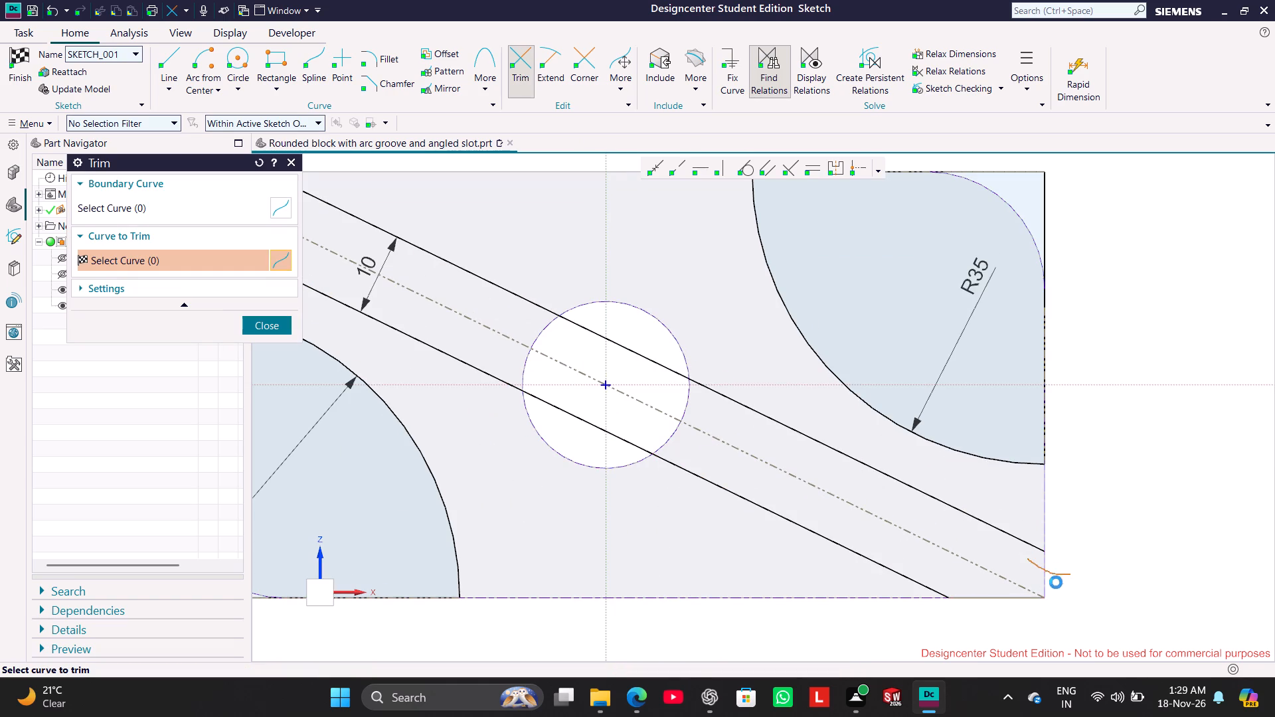
drag(998, 609, 982, 582)
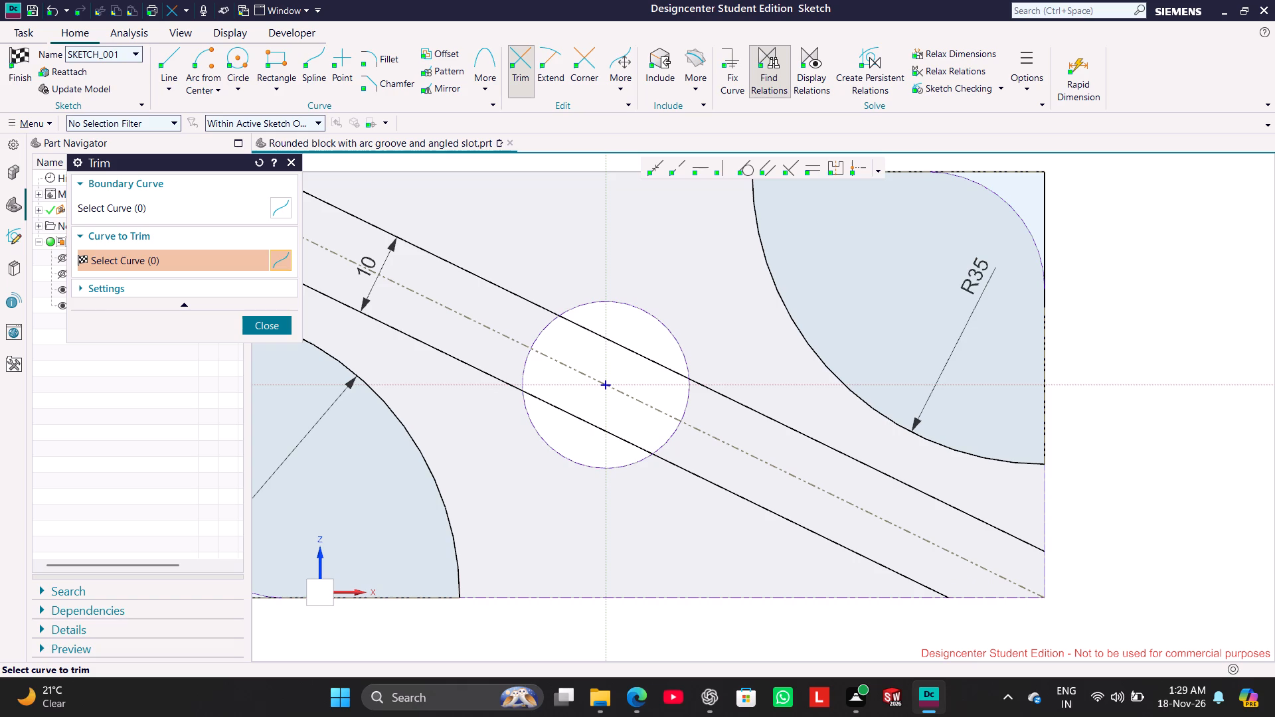
Draw a horizontal line from the lower slot line's end to the lower-right corner and a vertical line about 5.6 mm up to the upper slot line.
click(159, 56)
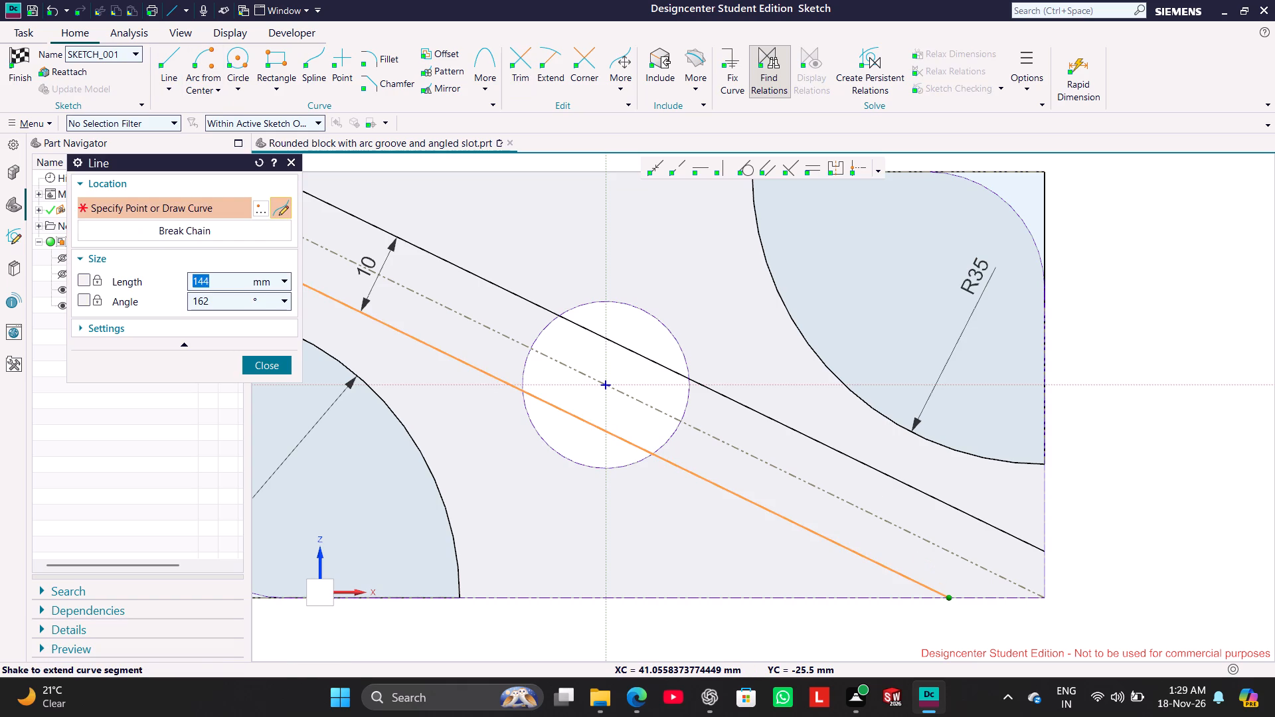
click(948, 597)
click(1044, 597)
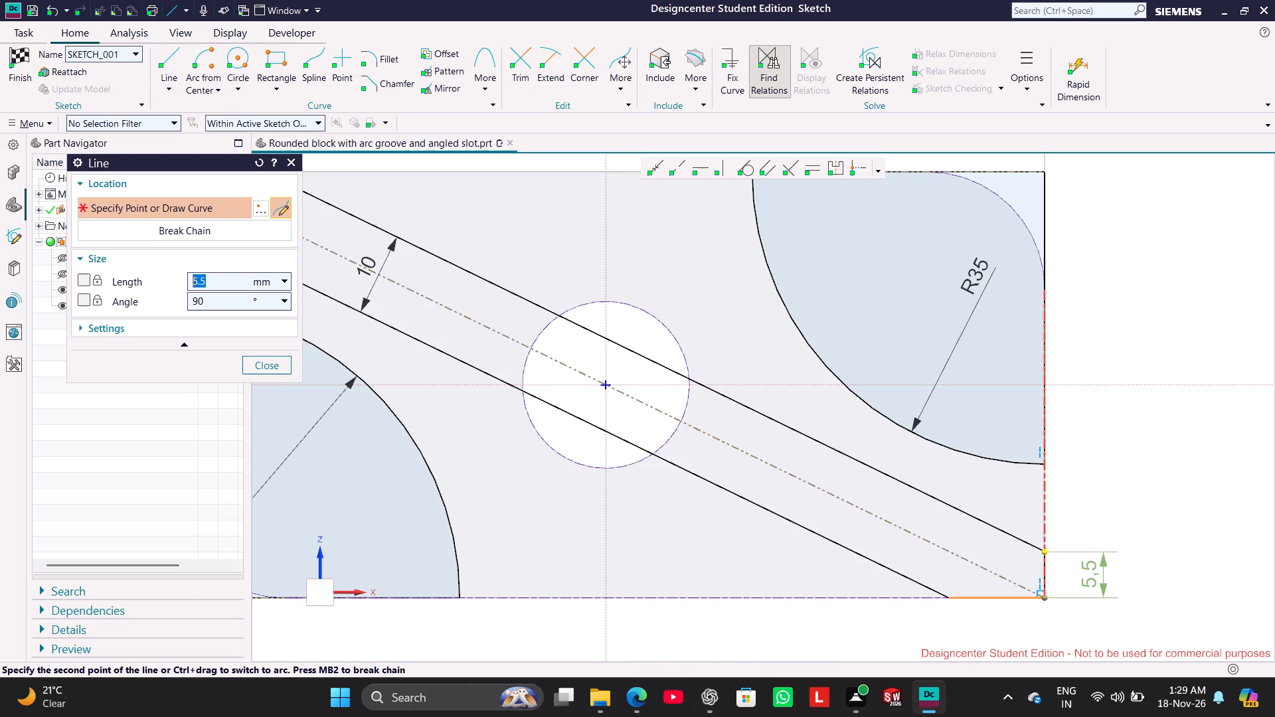
scroll(1062, 554, up, 2)
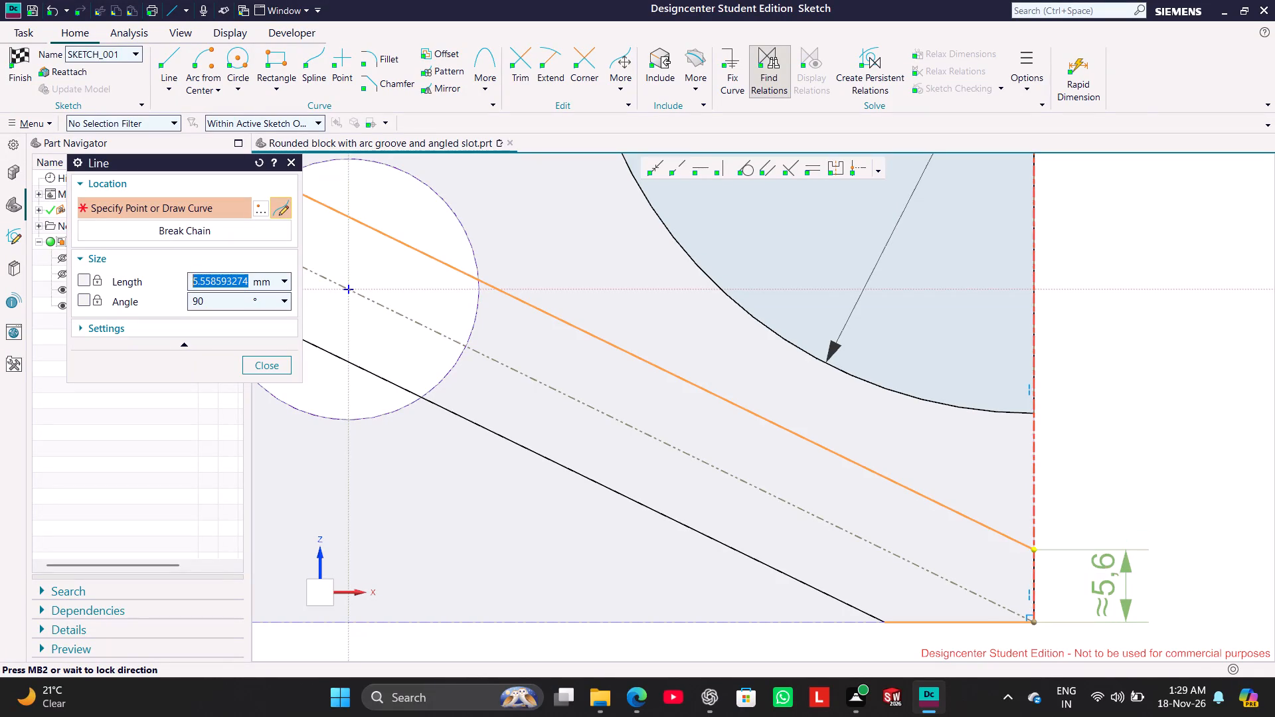
click(1035, 546)
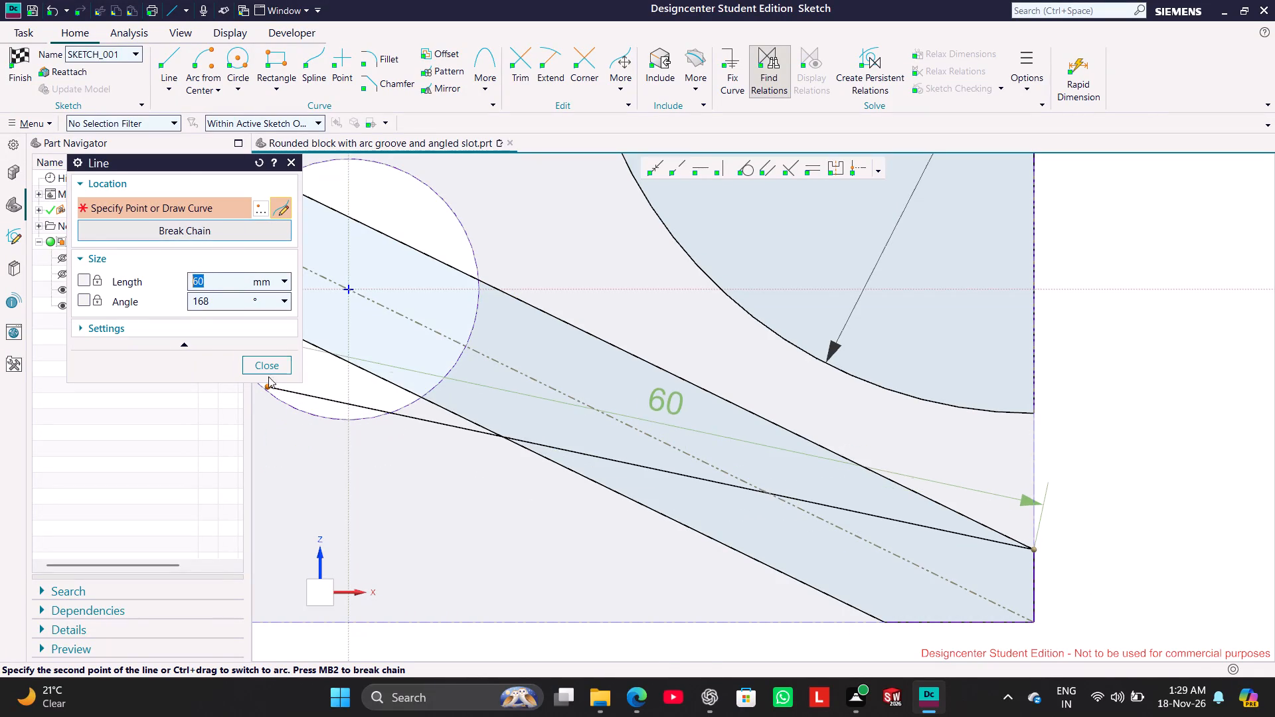
click(268, 370)
Trim the two diagonal slot lines where they cross the inside of the central hole circle.
scroll(1105, 451, down, 3)
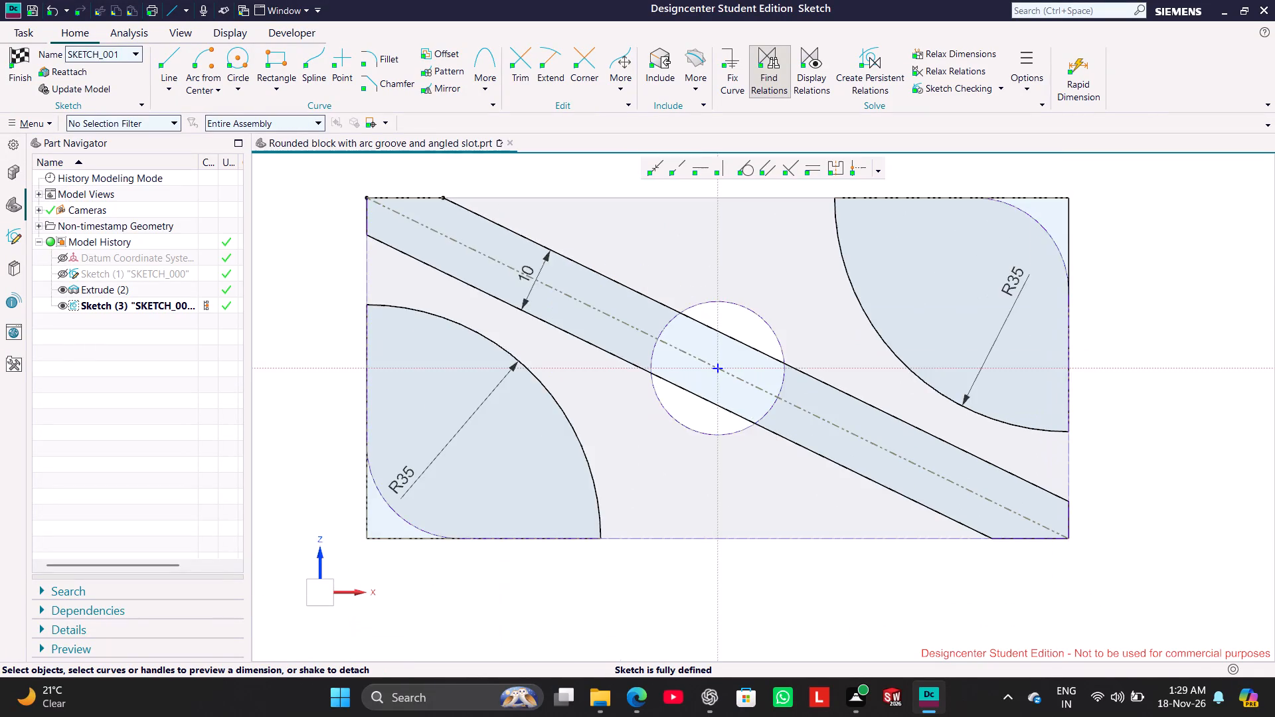
scroll(1105, 451, down, 1)
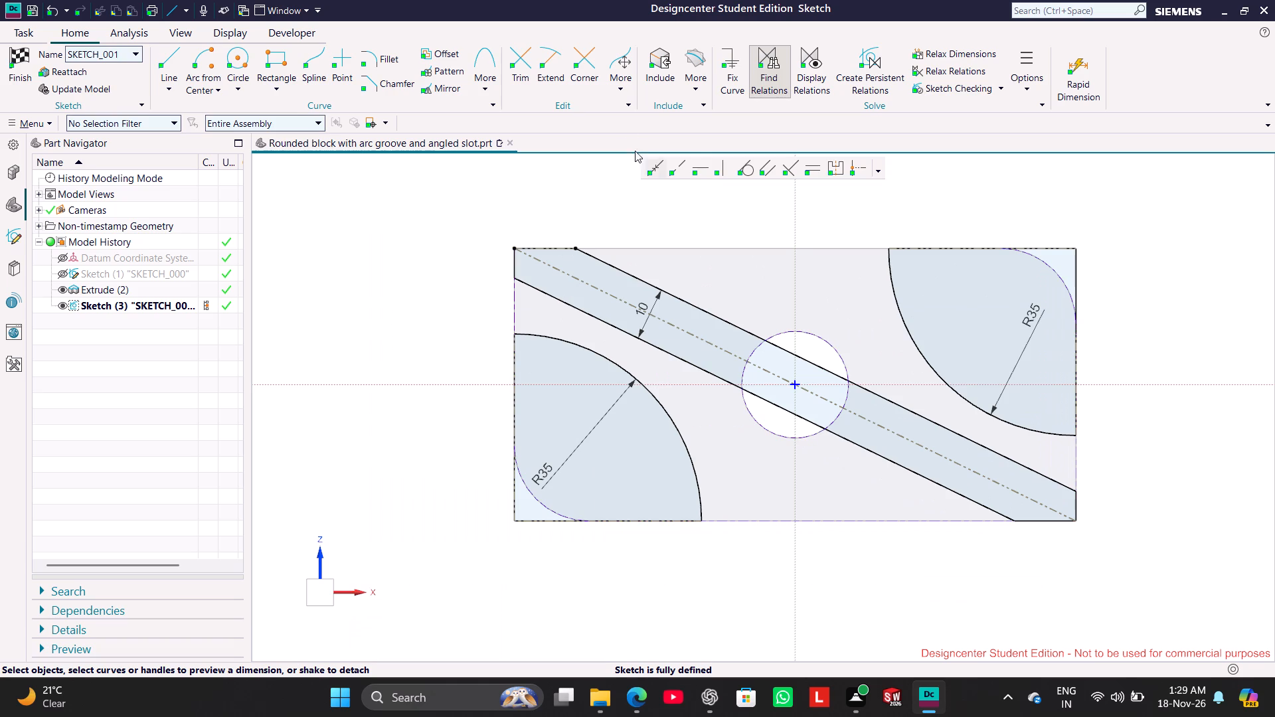
click(515, 54)
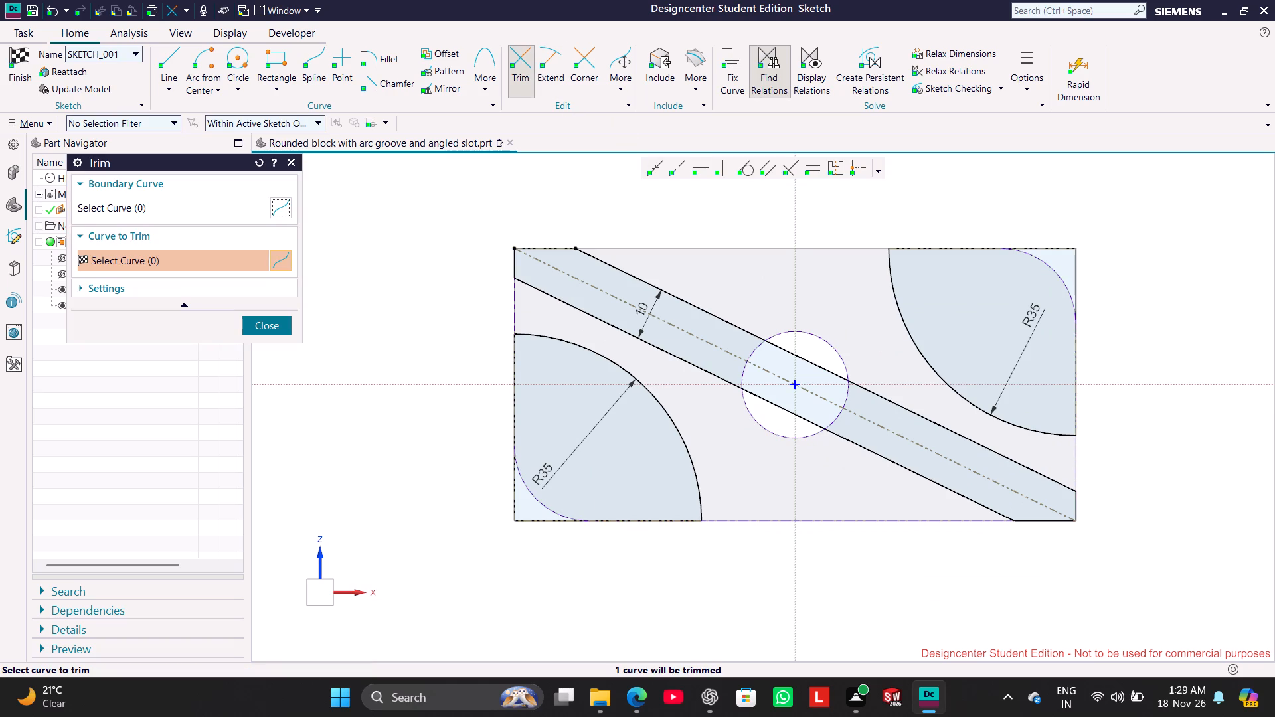
click(782, 347)
click(776, 404)
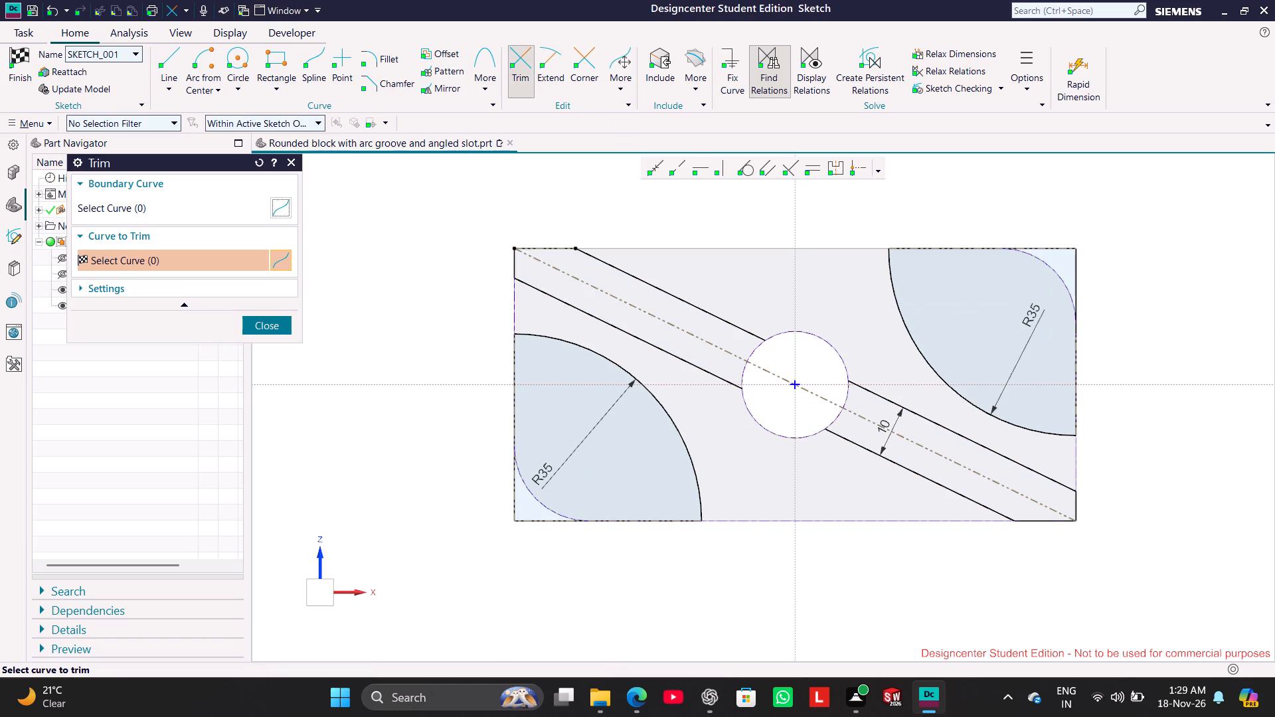
click(280, 325)
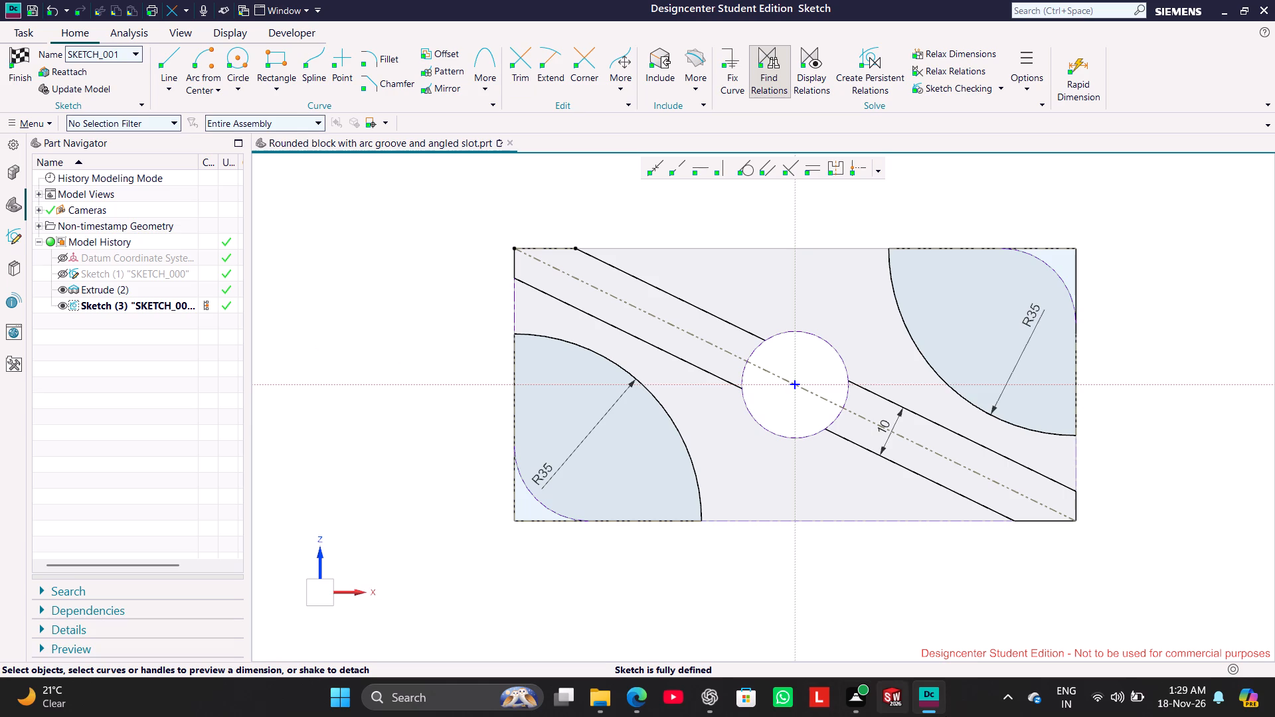
Draw a 20 mm diameter circle centred on the sketch origin over the central hole edge, and finish the sketch.
click(240, 58)
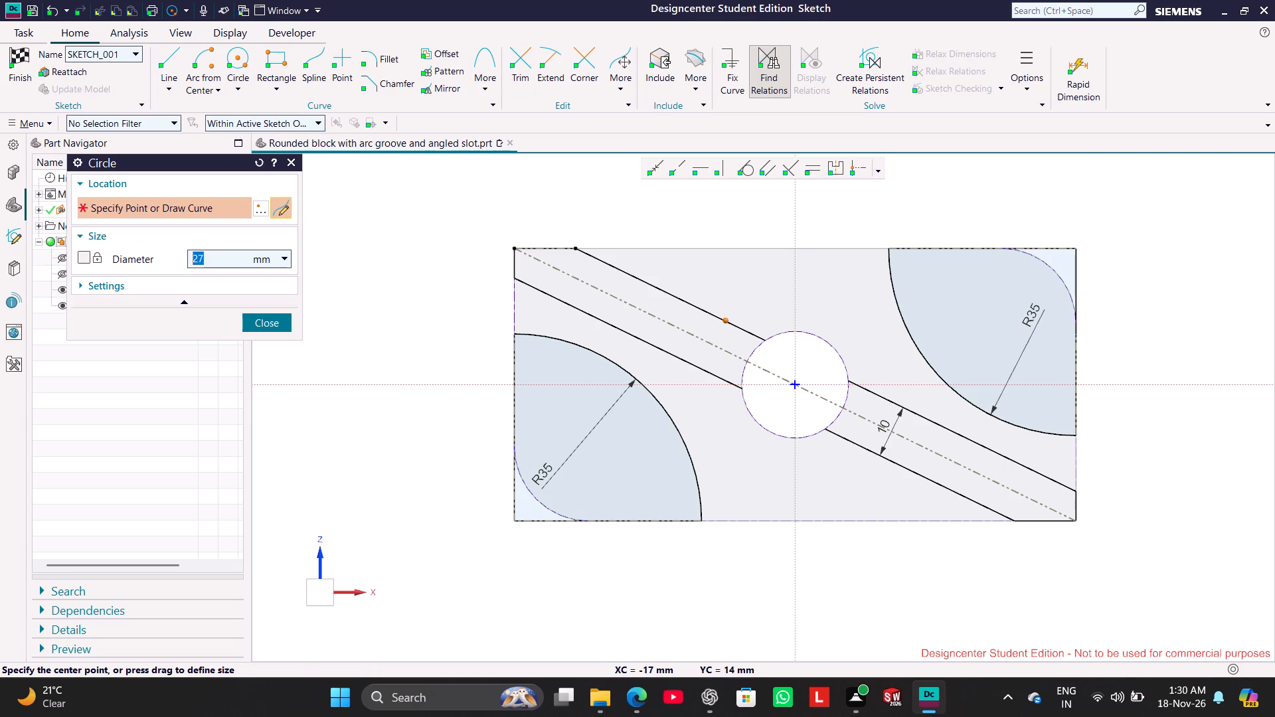
click(800, 384)
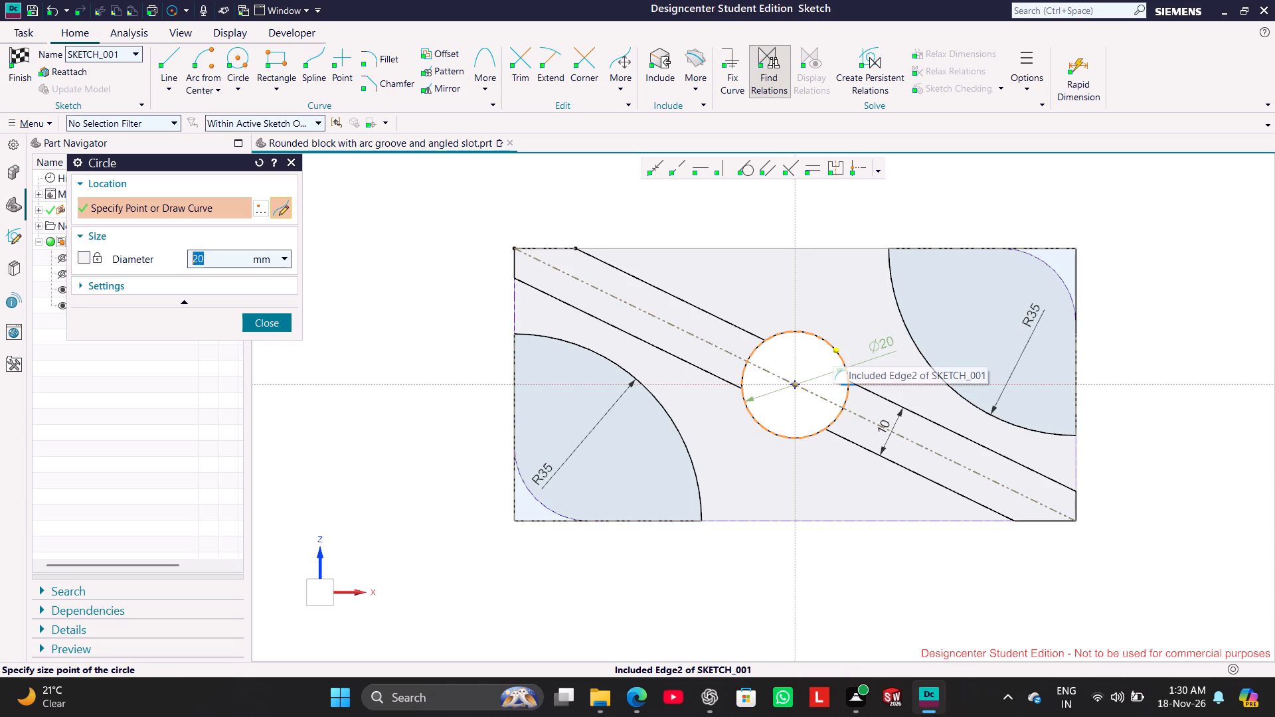
click(837, 349)
click(258, 325)
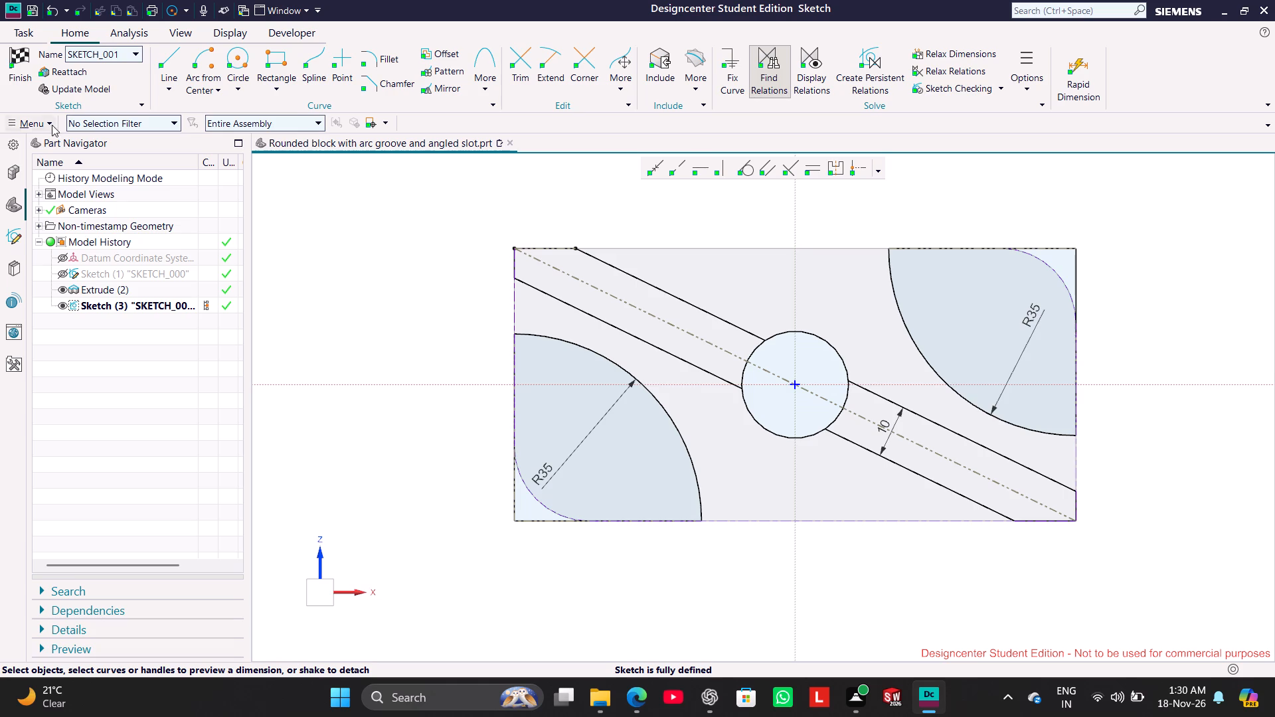
click(23, 64)
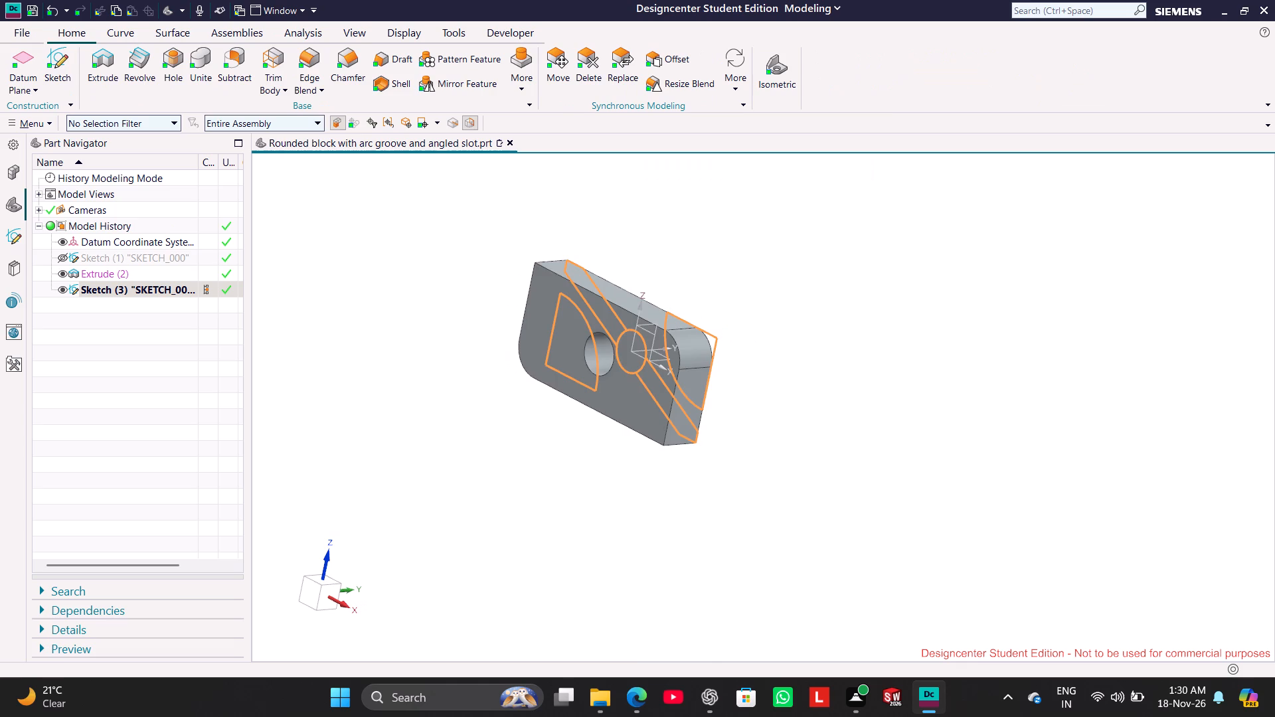
Extrude the new sketch as an inferred cut in the block, setting the end distance to 12 mm.
middle_drag(450, 420, 471, 439)
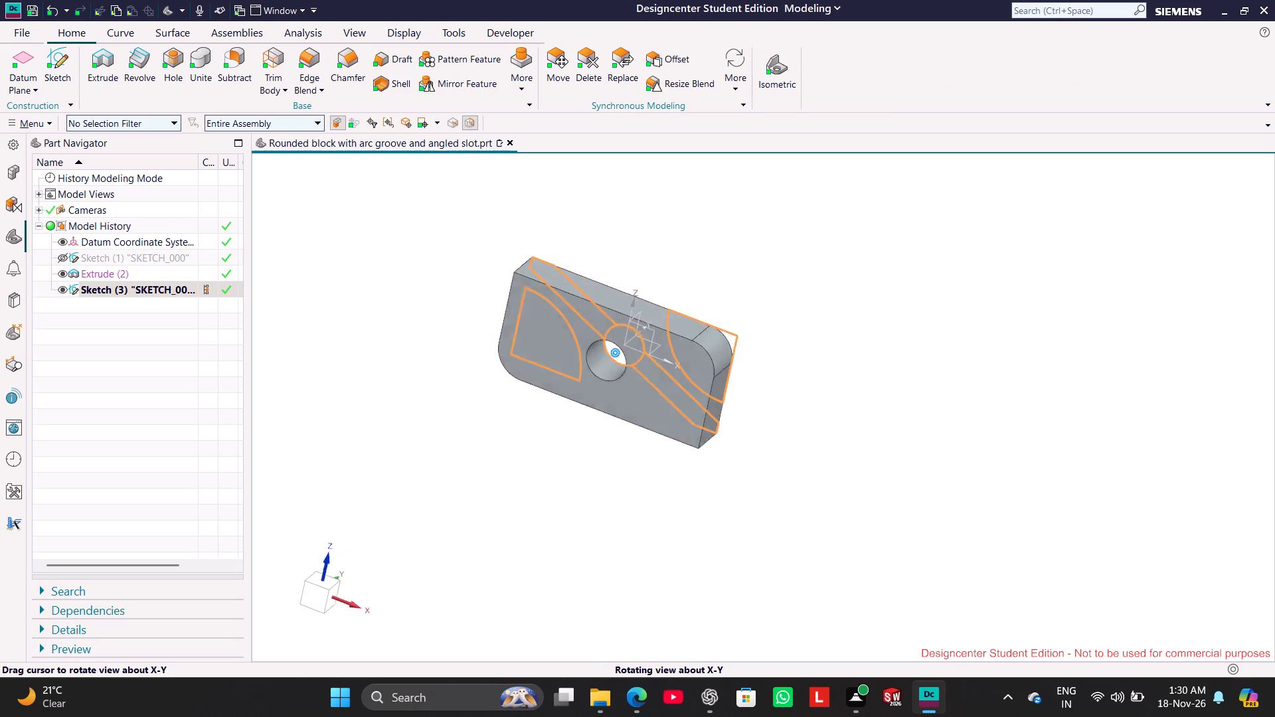
middle_drag(471, 439, 452, 412)
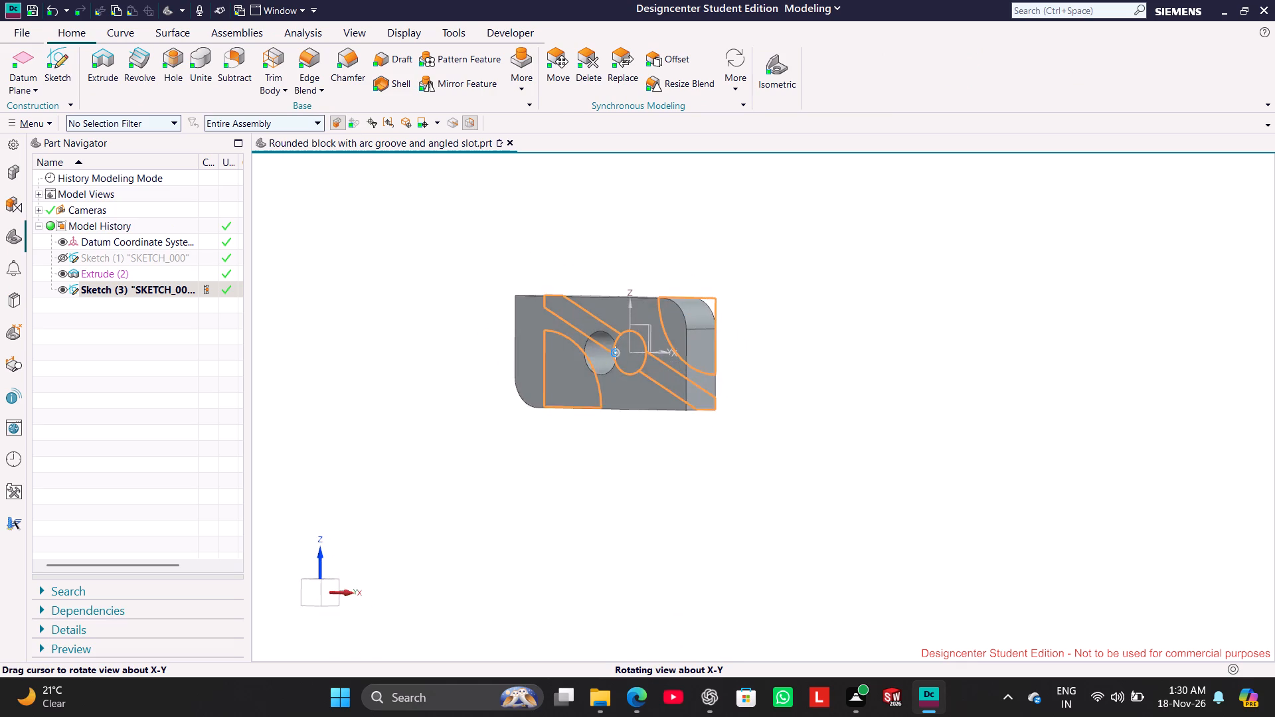
middle_drag(452, 412, 471, 453)
right_click(183, 289)
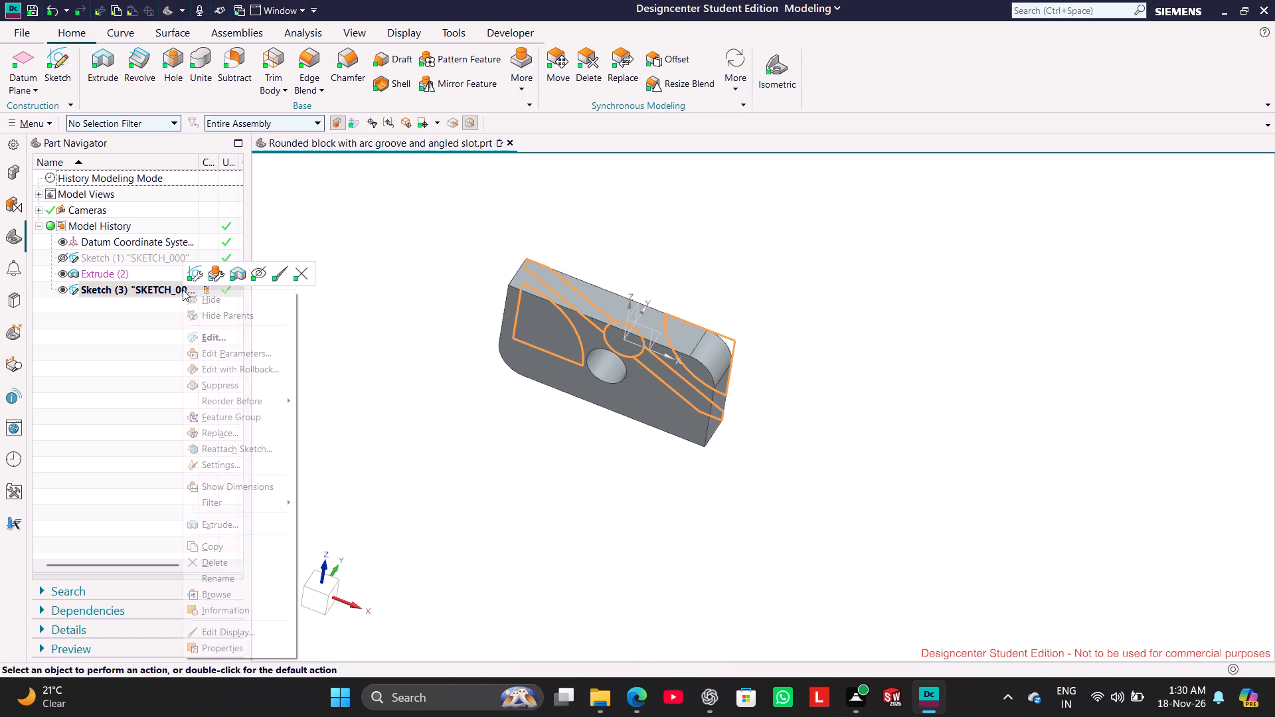
click(233, 272)
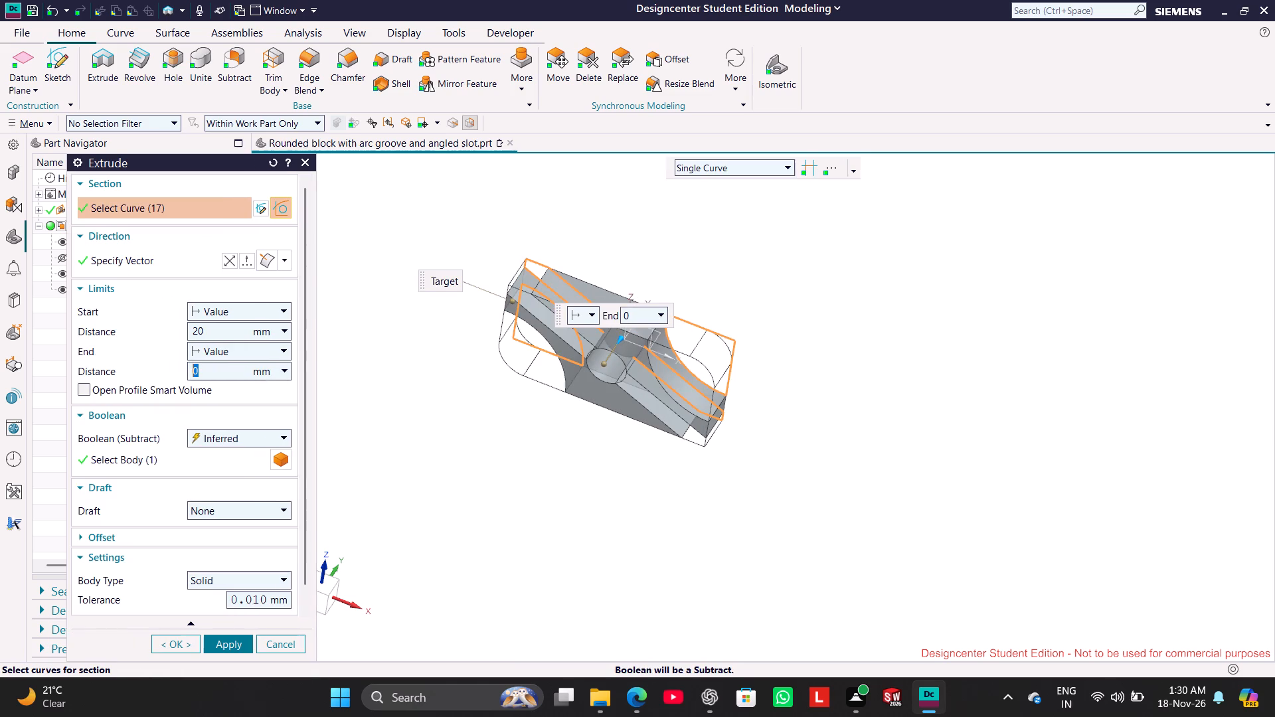
middle_drag(422, 398, 415, 364)
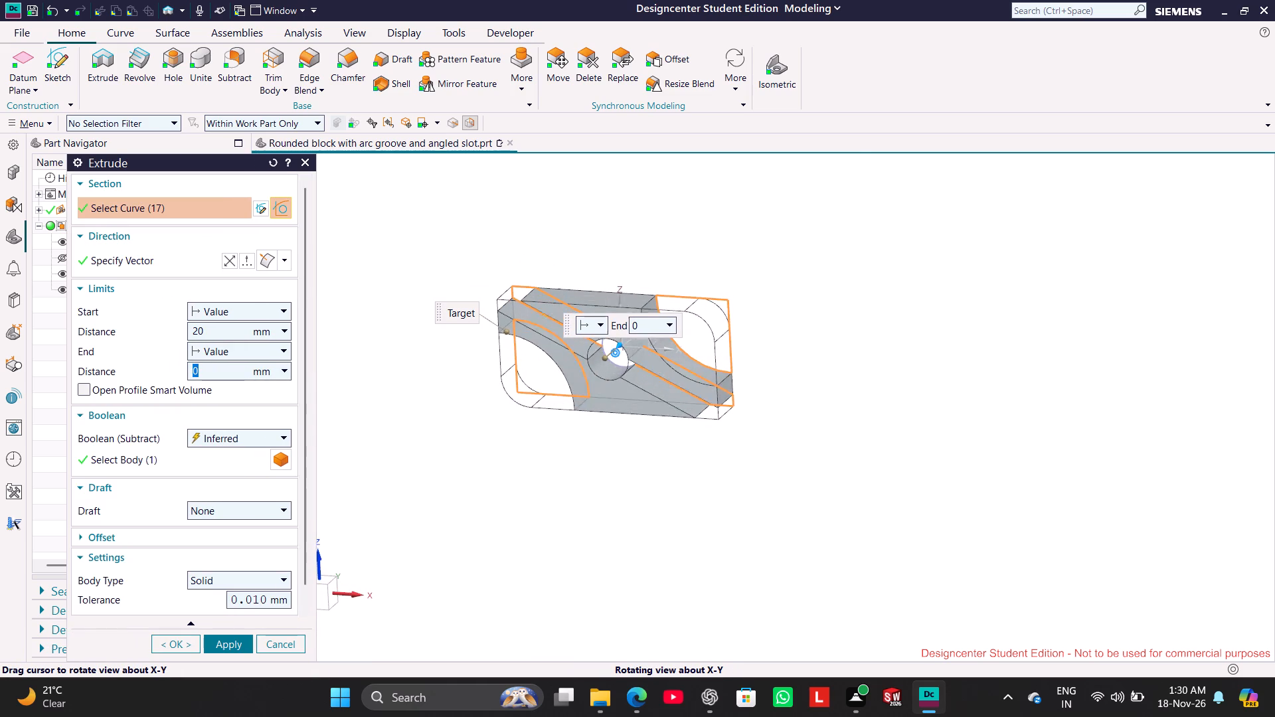
middle_drag(415, 364, 416, 364)
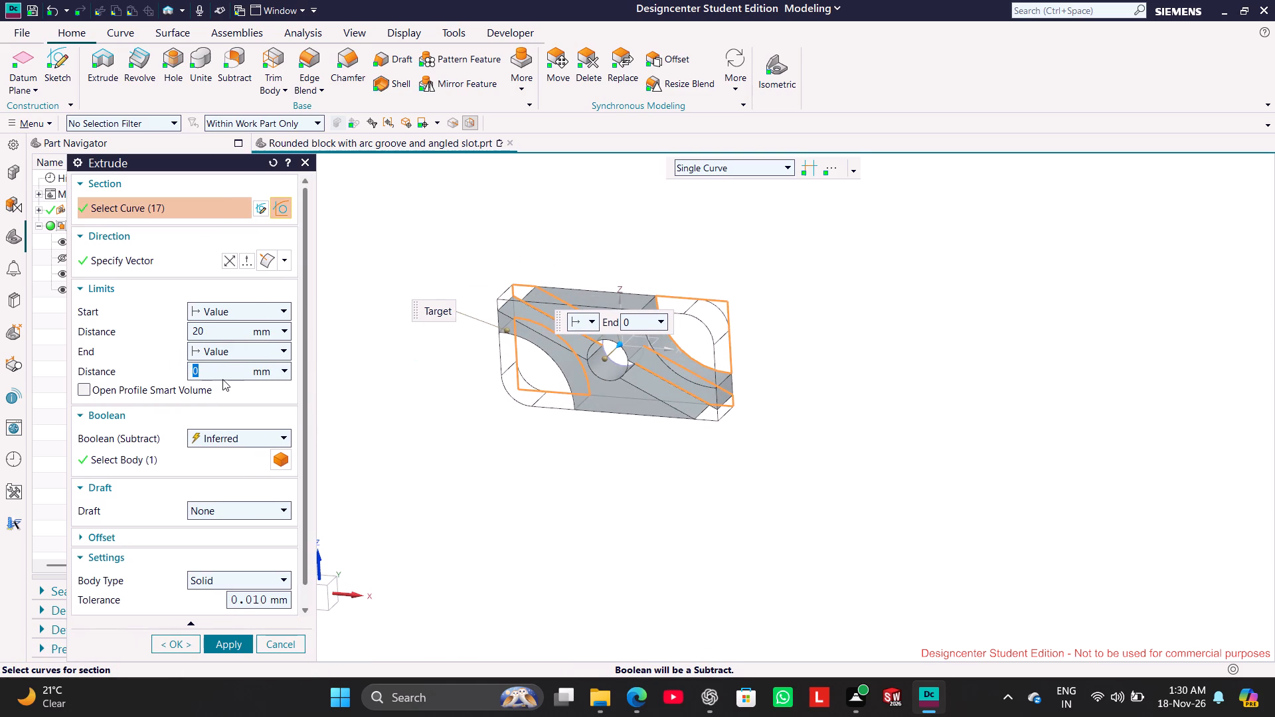
double_click(222, 374)
text(12)
key(Return)
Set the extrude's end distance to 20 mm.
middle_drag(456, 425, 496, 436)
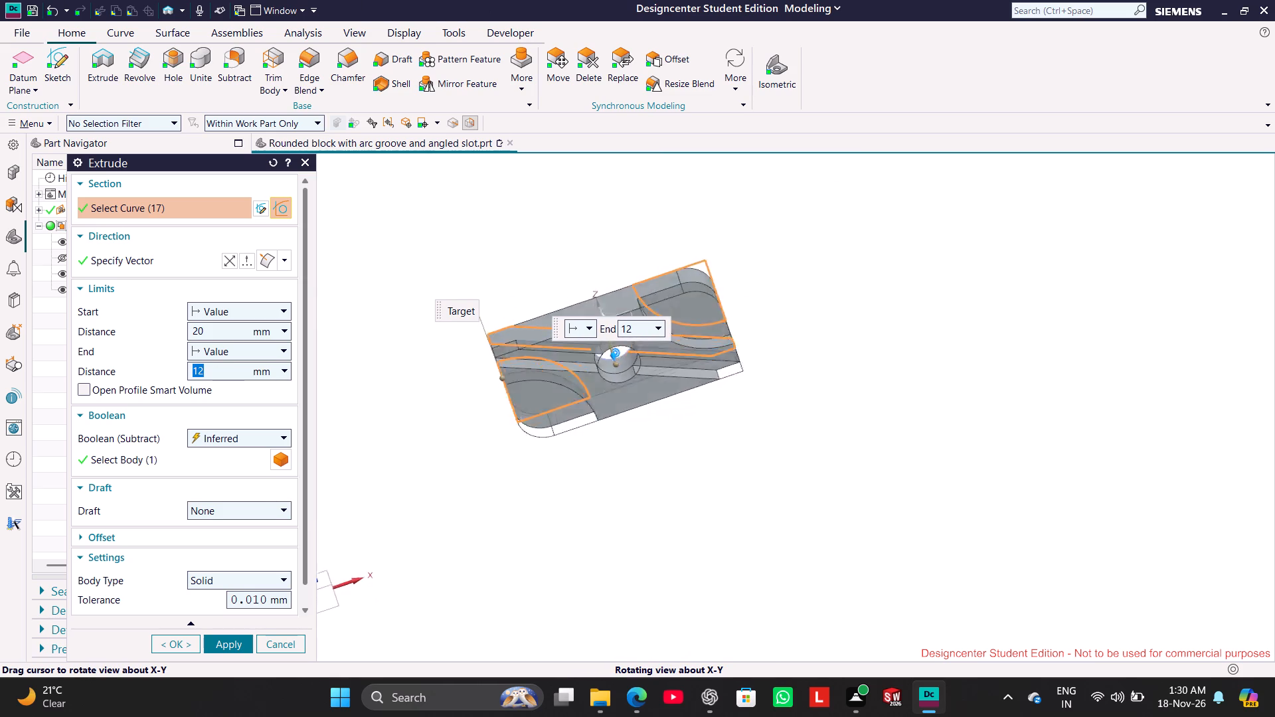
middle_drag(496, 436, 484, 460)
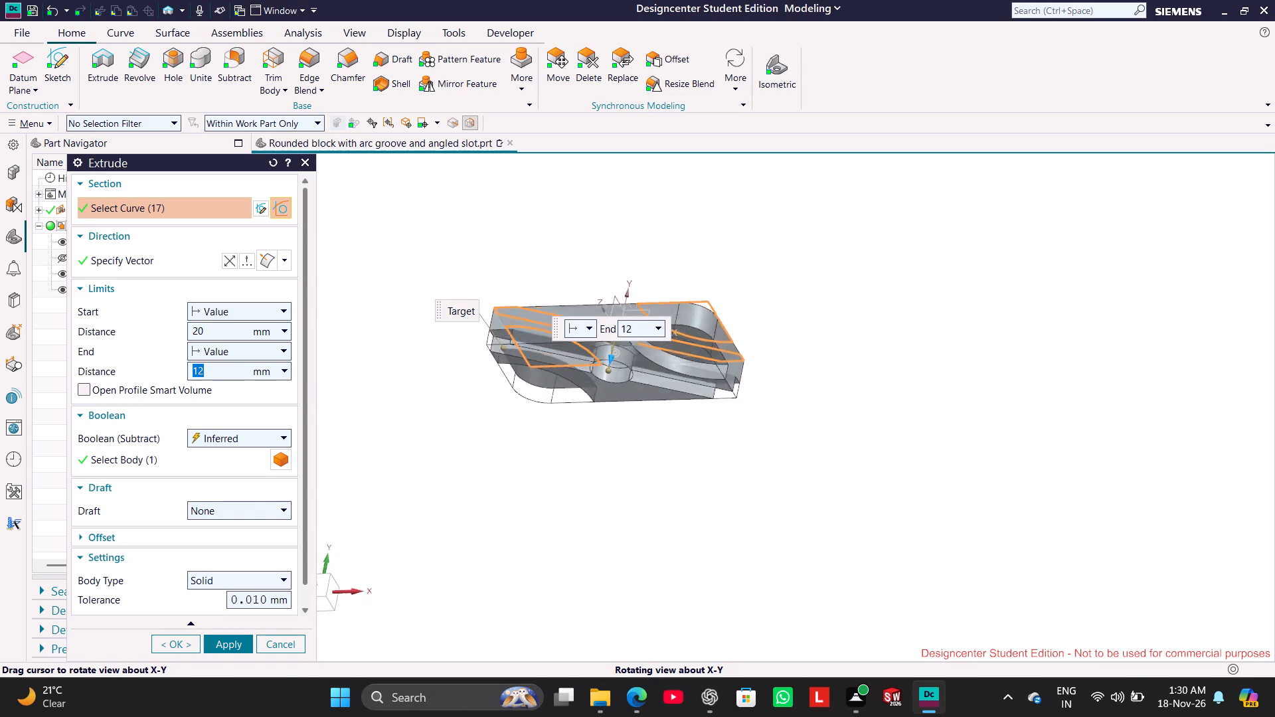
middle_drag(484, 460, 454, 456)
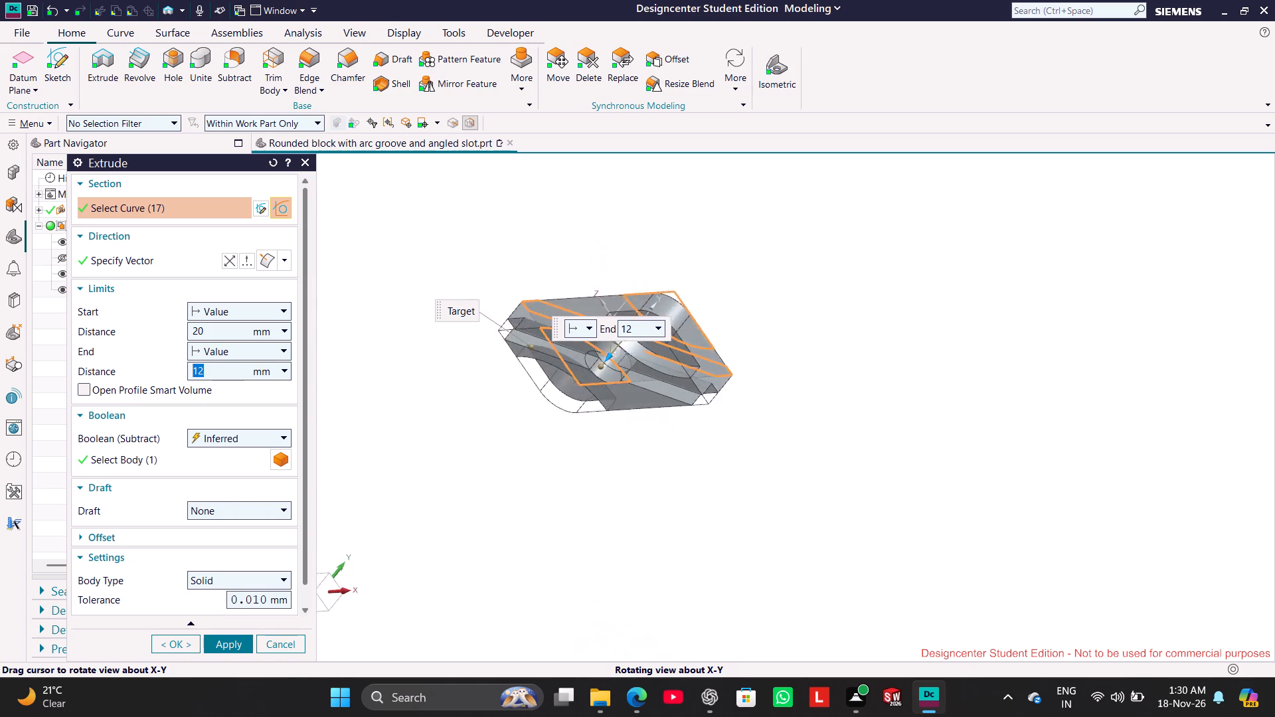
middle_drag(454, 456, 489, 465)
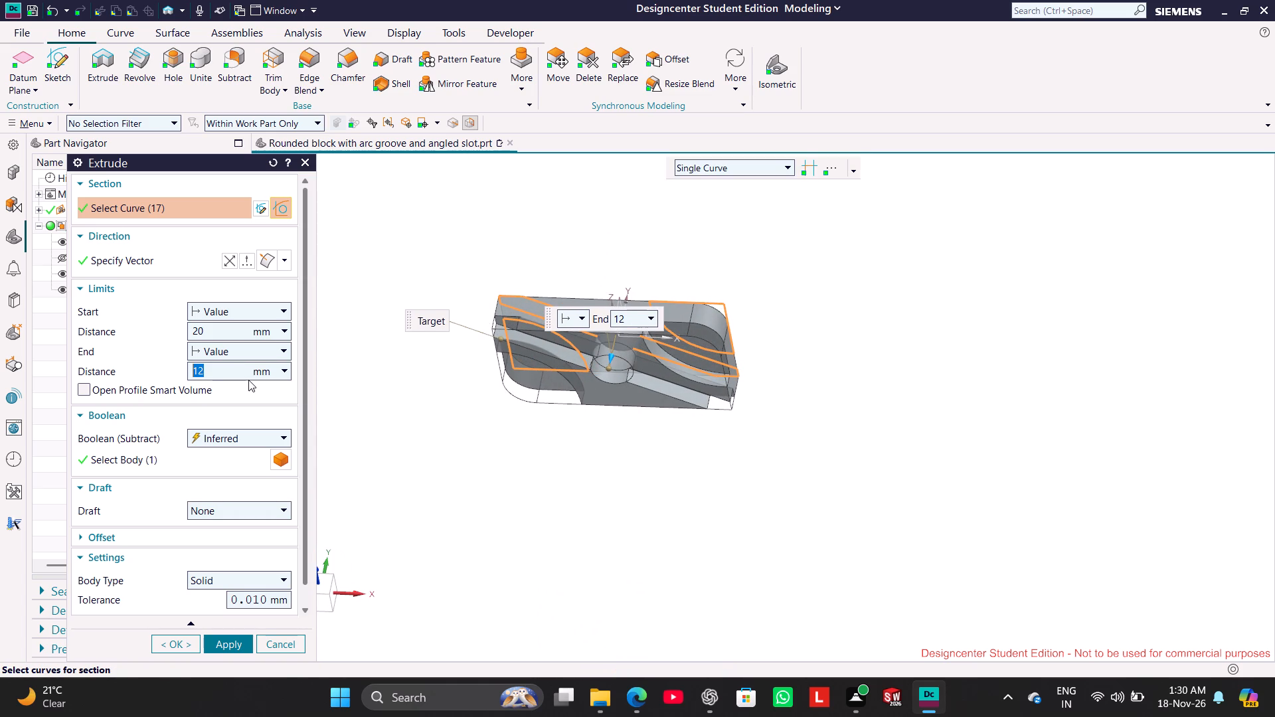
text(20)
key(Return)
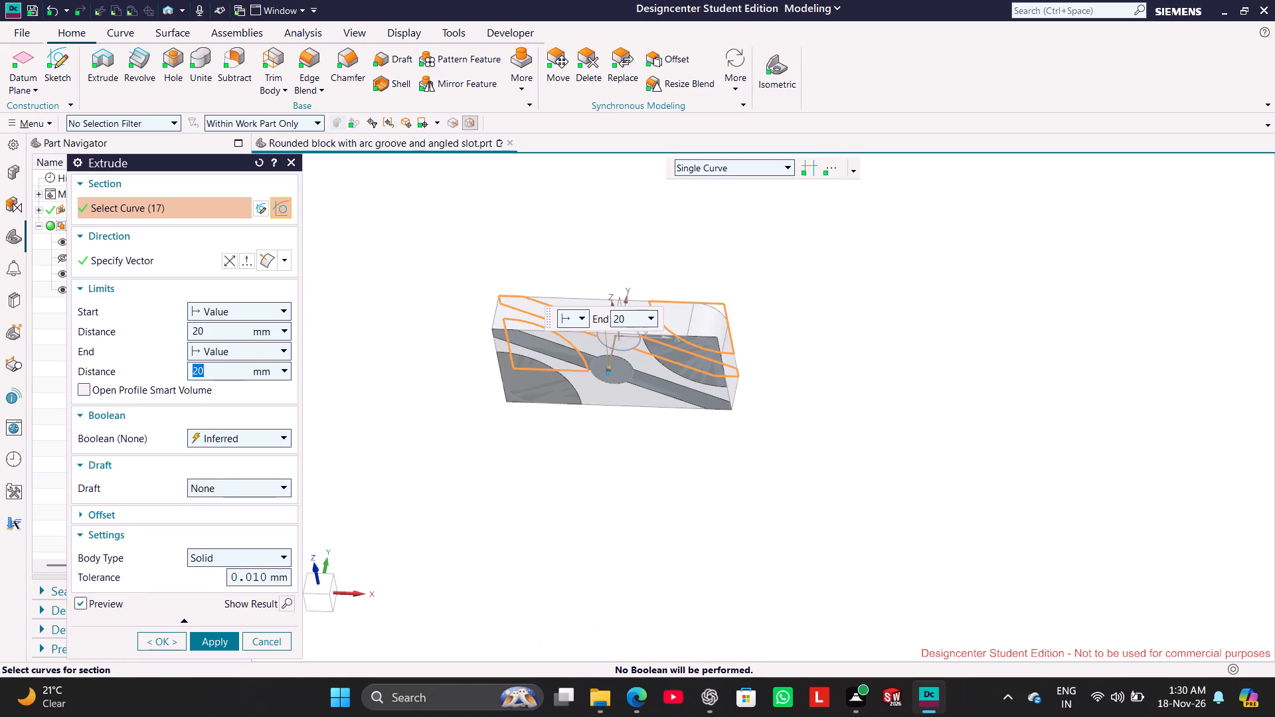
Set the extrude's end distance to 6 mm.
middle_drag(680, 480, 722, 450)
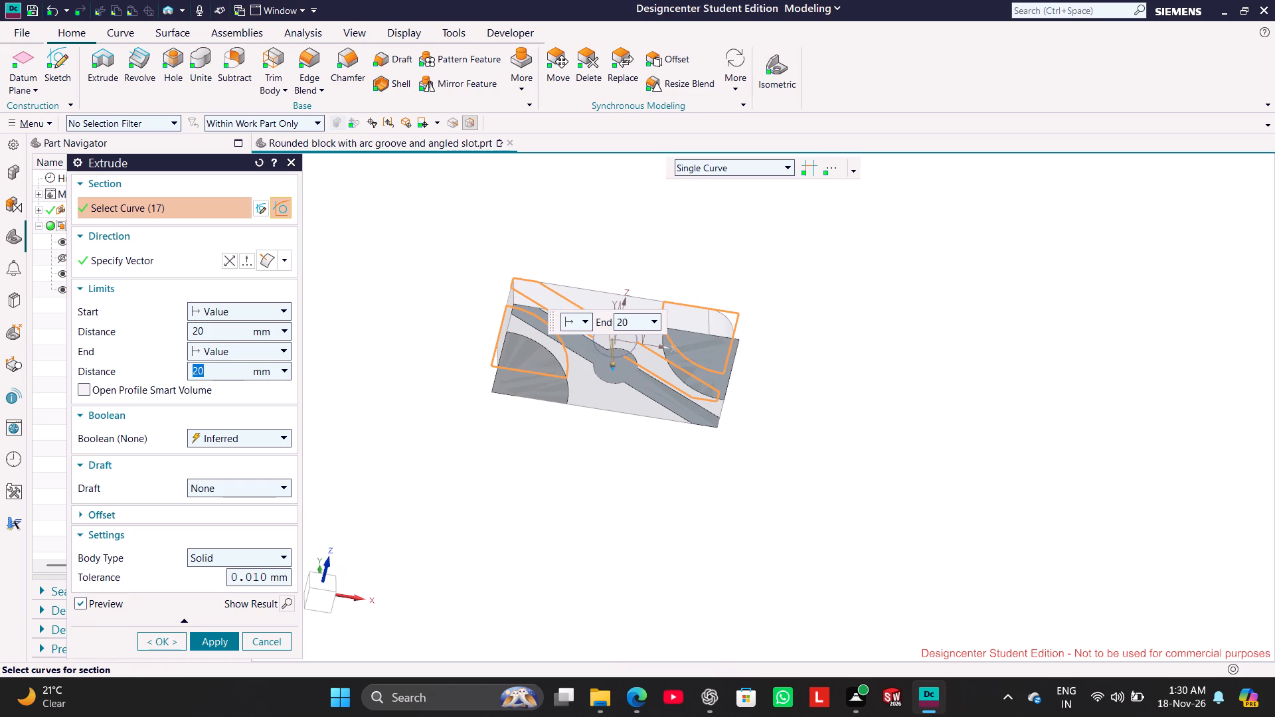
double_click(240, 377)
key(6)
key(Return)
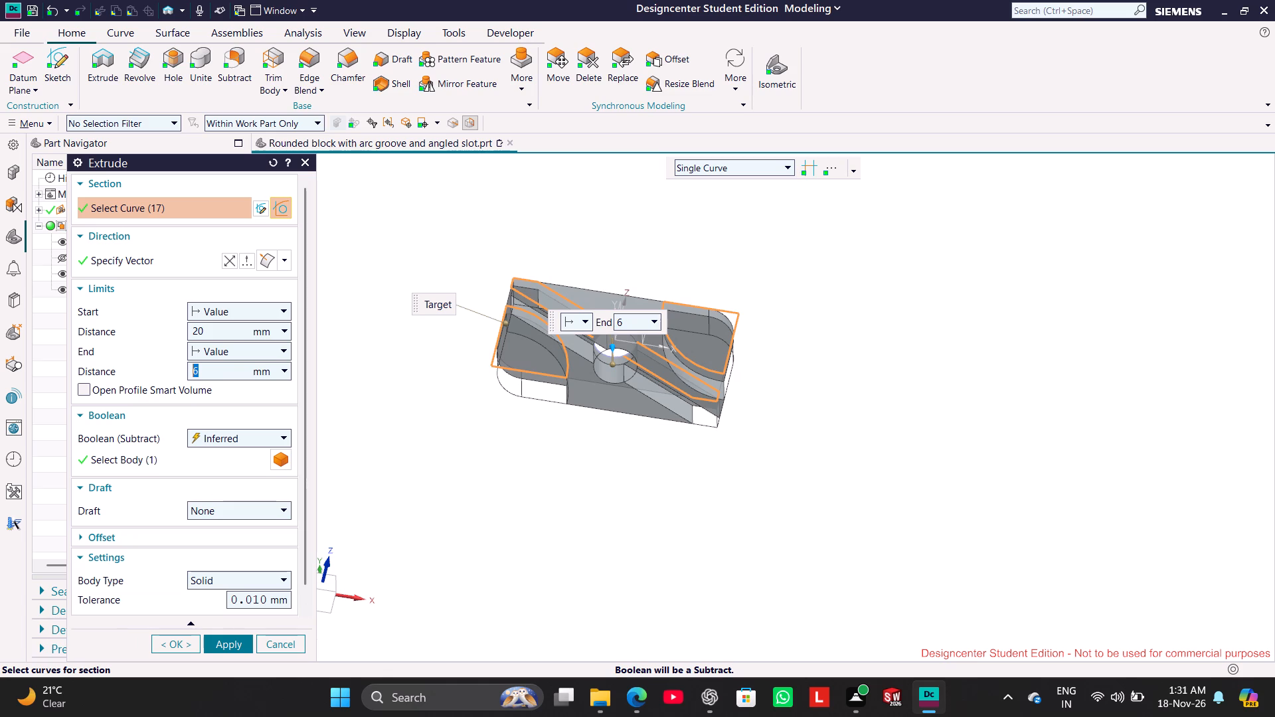
Set the extrude's end distance to 12 mm, apply the inferred subtract cut to the block, and close Extrude.
key(1)
key(2)
key(Return)
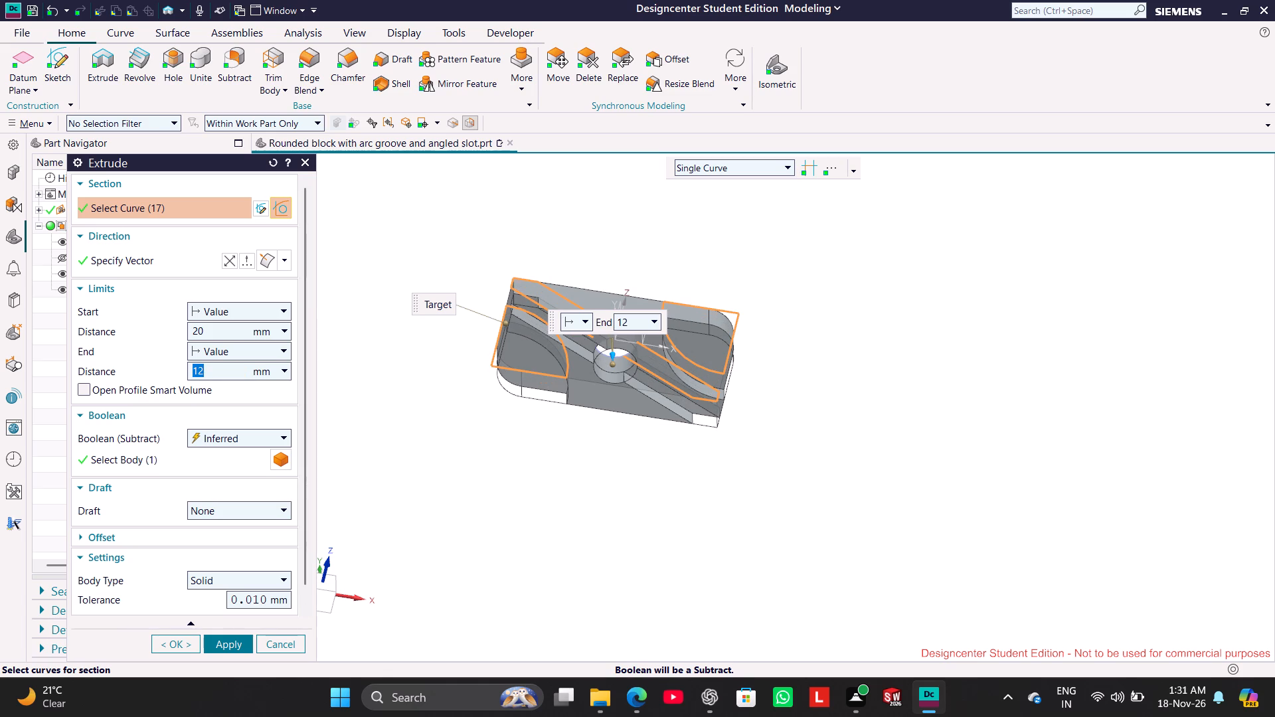
click(226, 649)
click(276, 643)
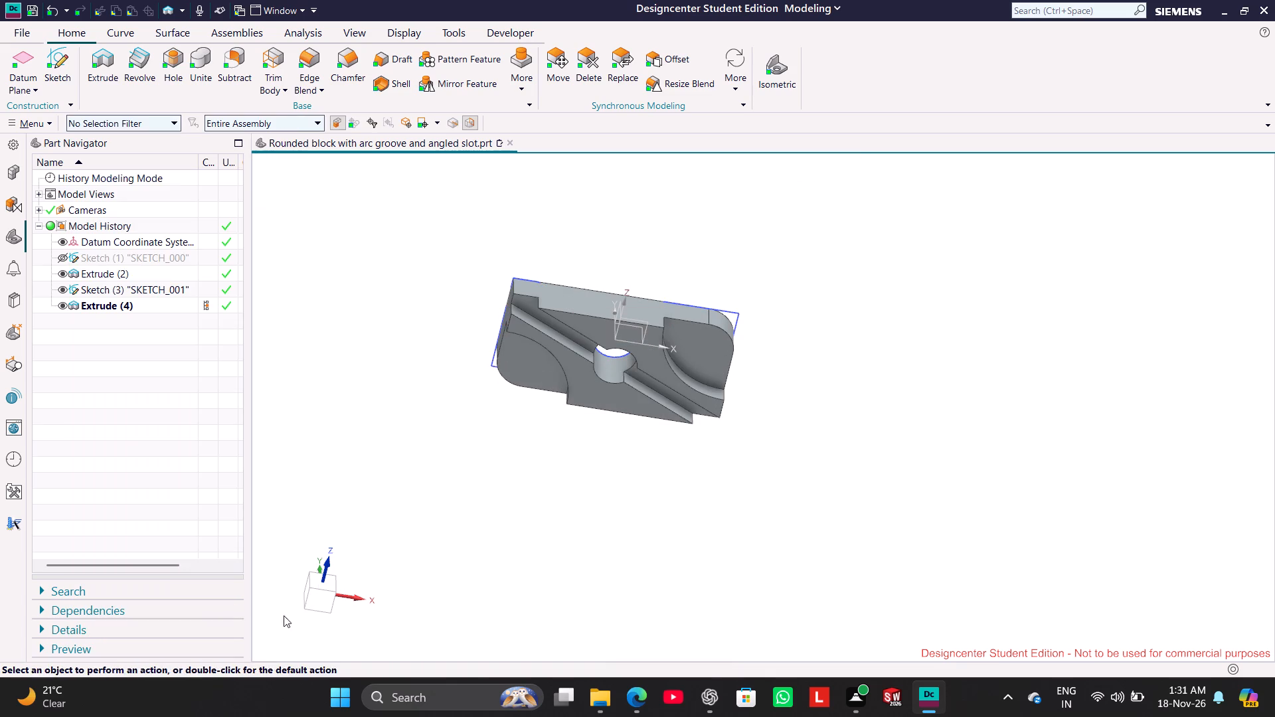
Hide the cut's sketch and the datum coordinate system, showing the block in isometric view.
click(62, 289)
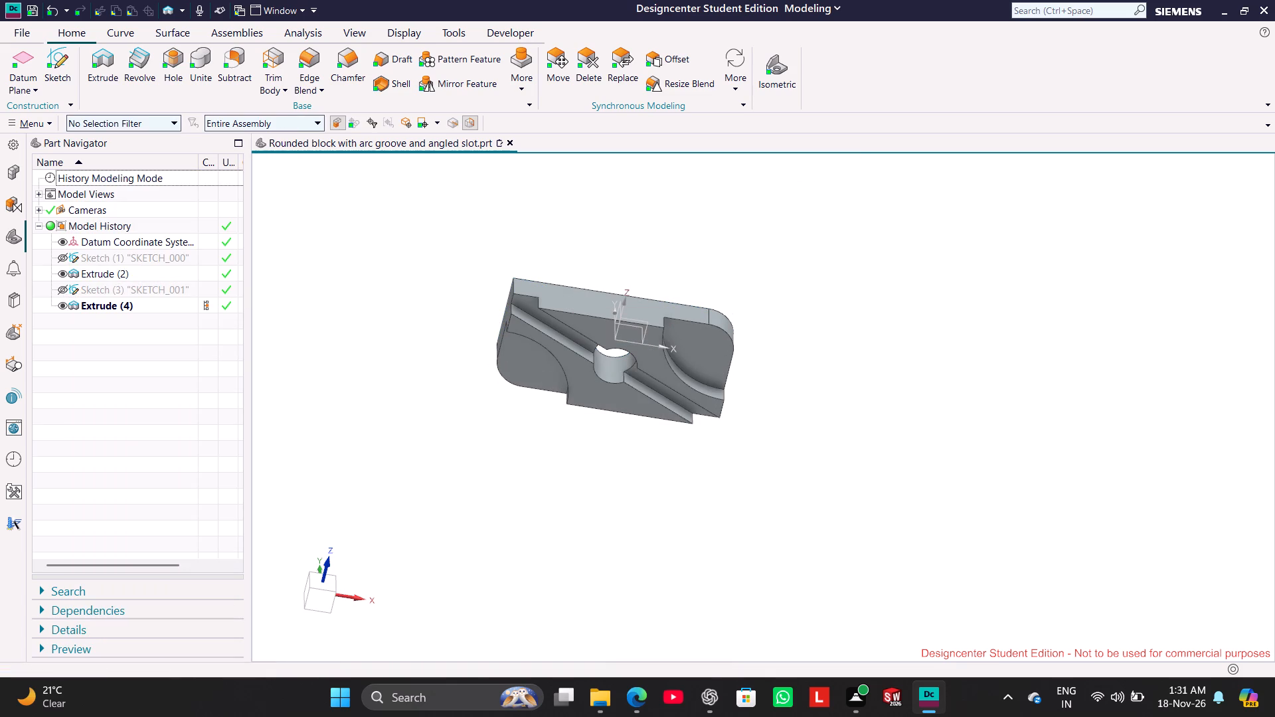
click(777, 94)
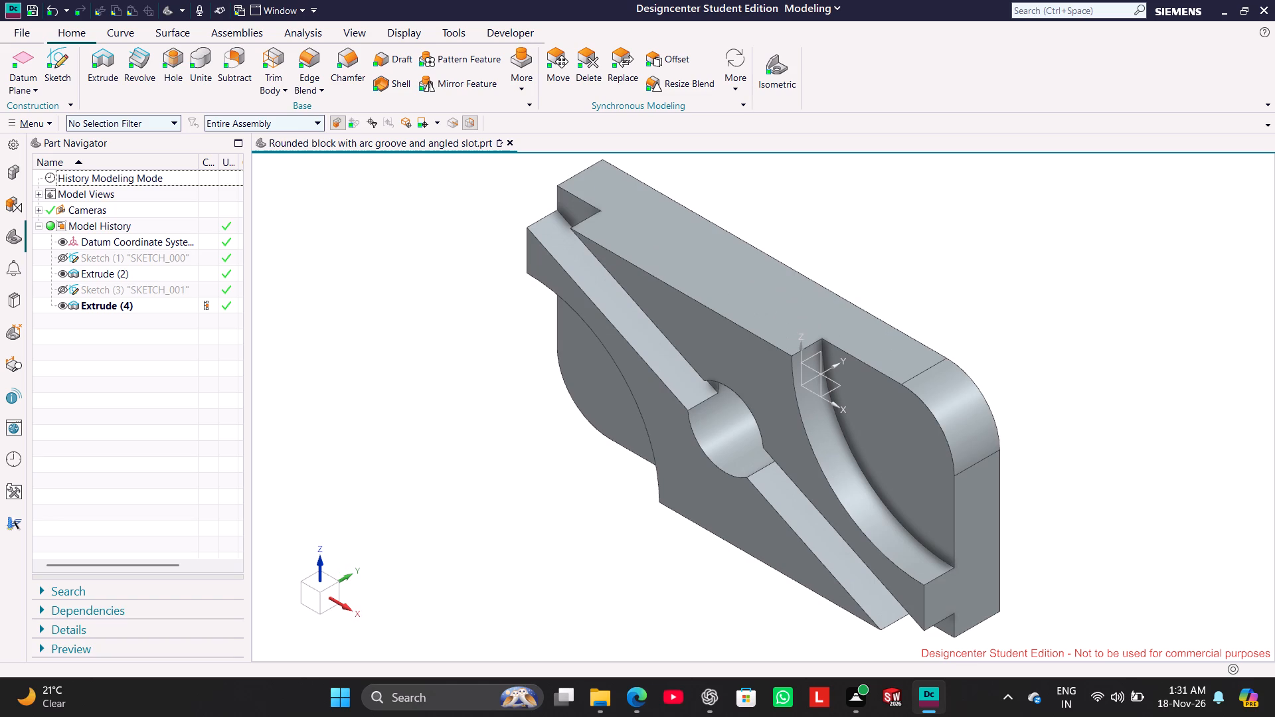
click(64, 240)
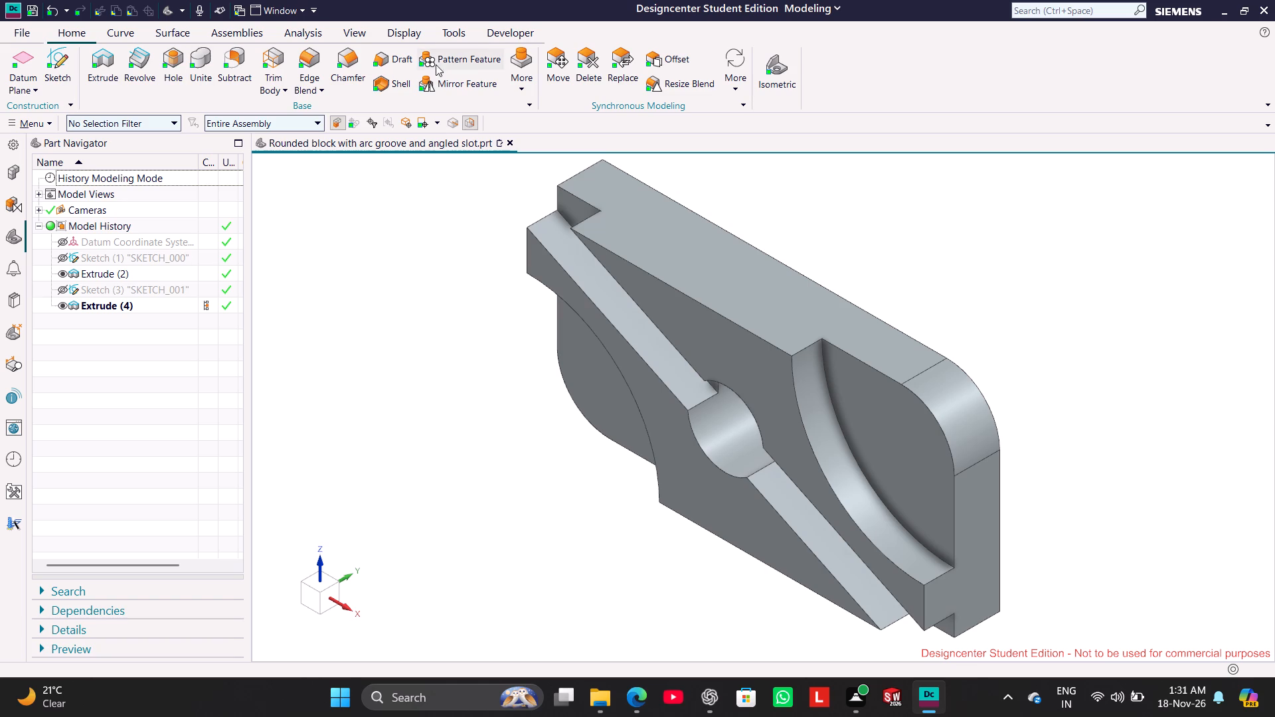
Stop the journal recording.
click(500, 34)
click(696, 70)
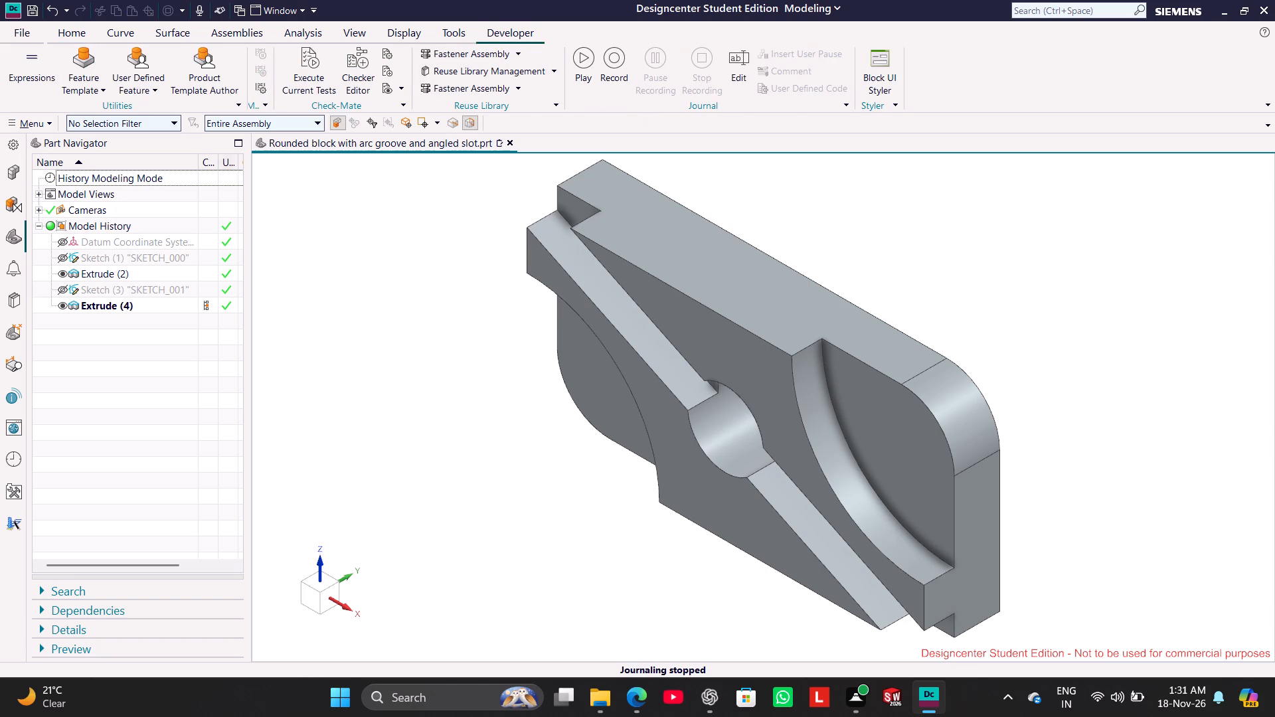
Save the part file.
click(31, 5)
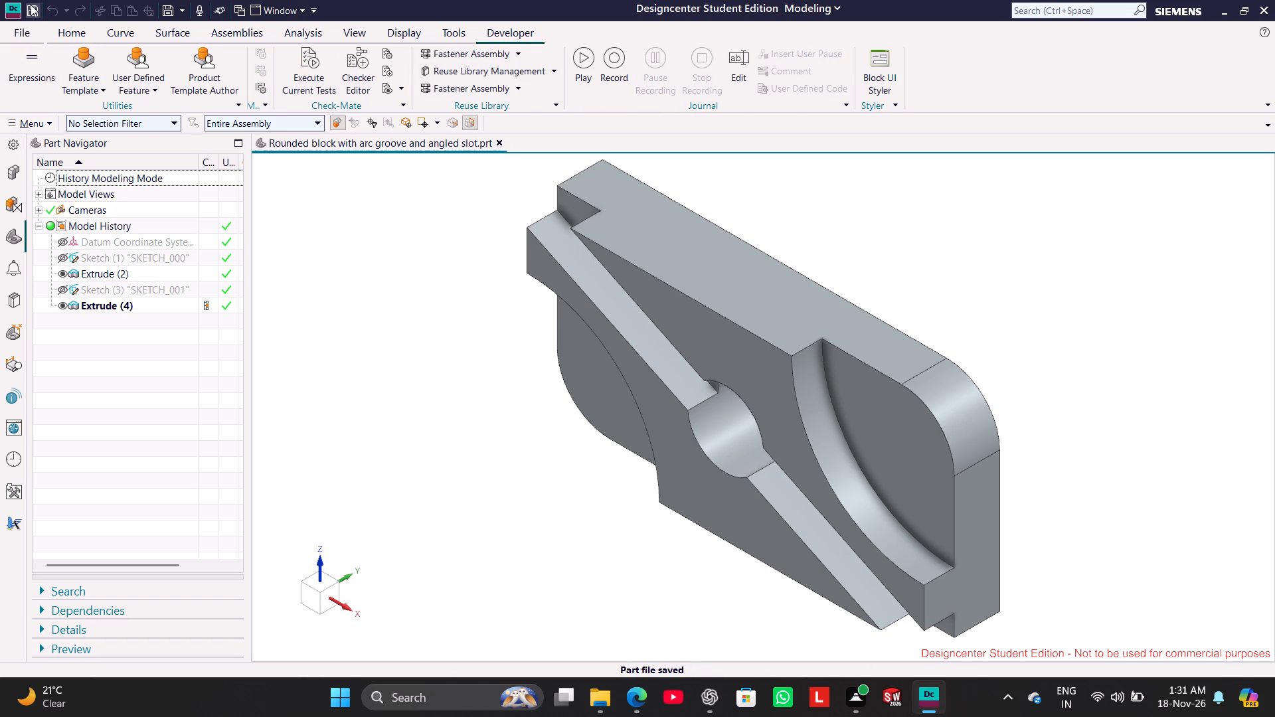
double_click(31, 5)
Print the current display with Microsoft Print to PDF, saving it in Tasks Done as "Rounded block with arc groove and angled slot".
click(30, 29)
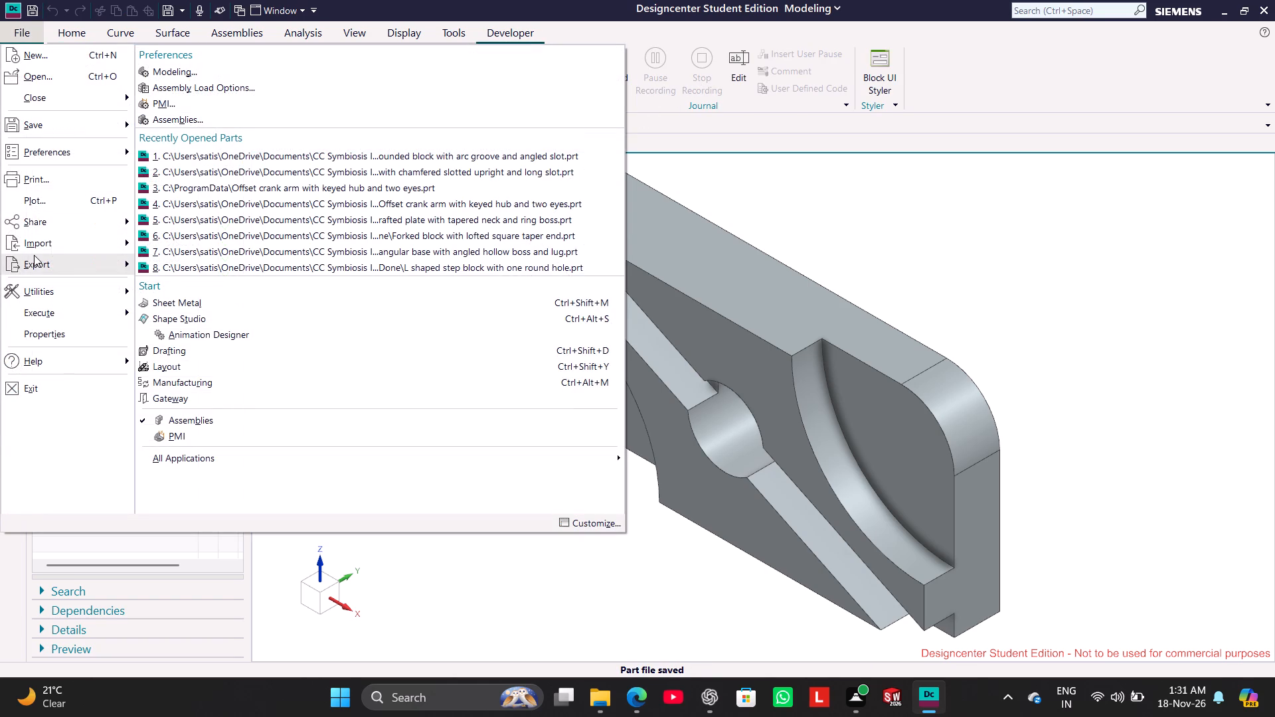
click(42, 180)
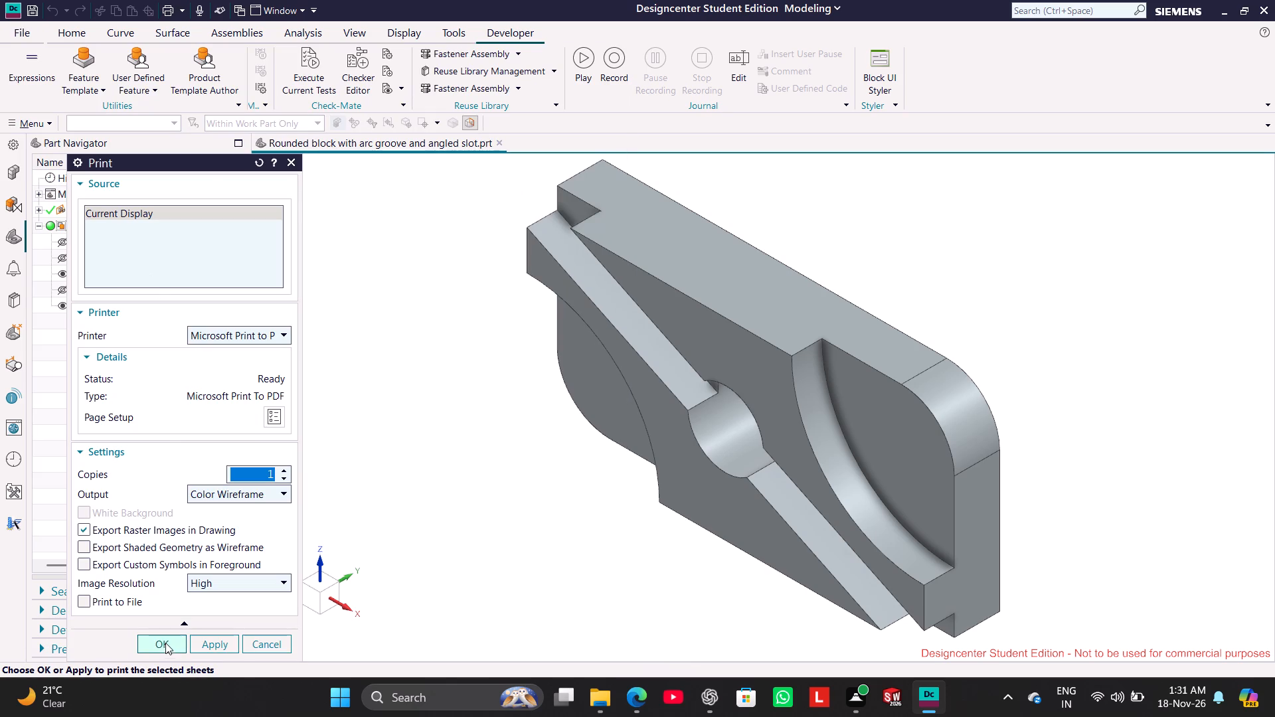
click(167, 646)
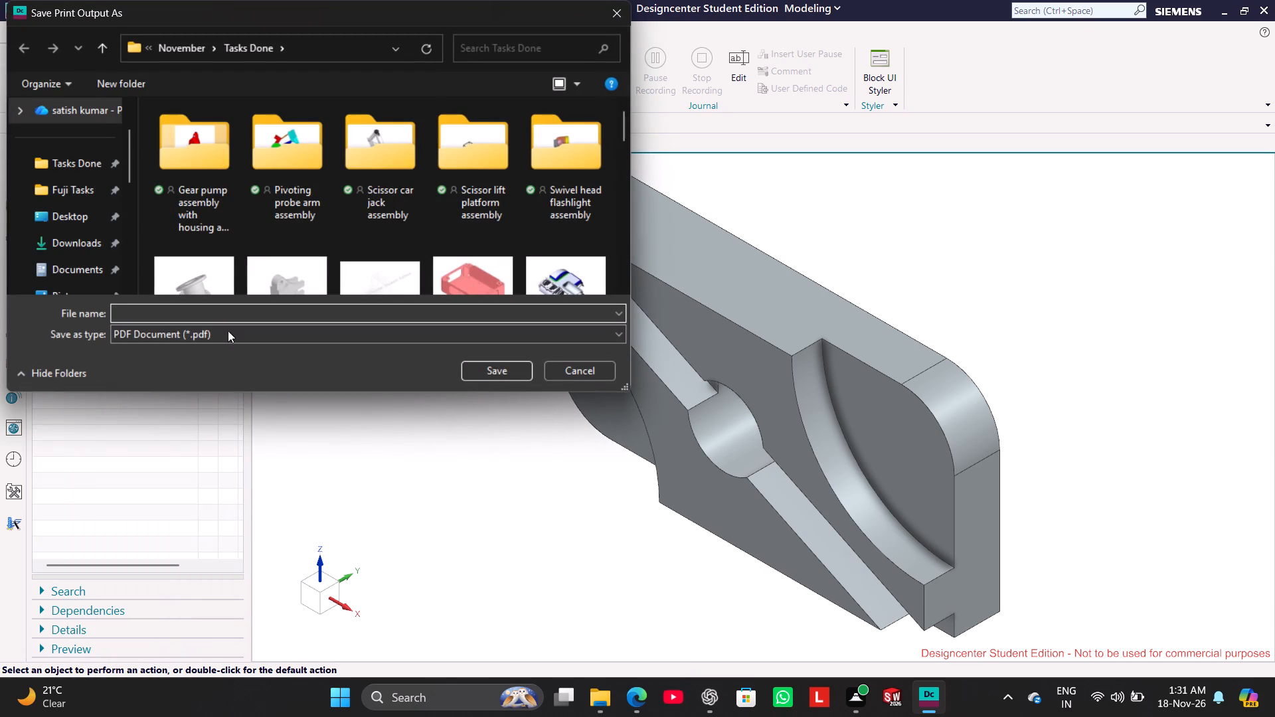
key(ctrl+v)
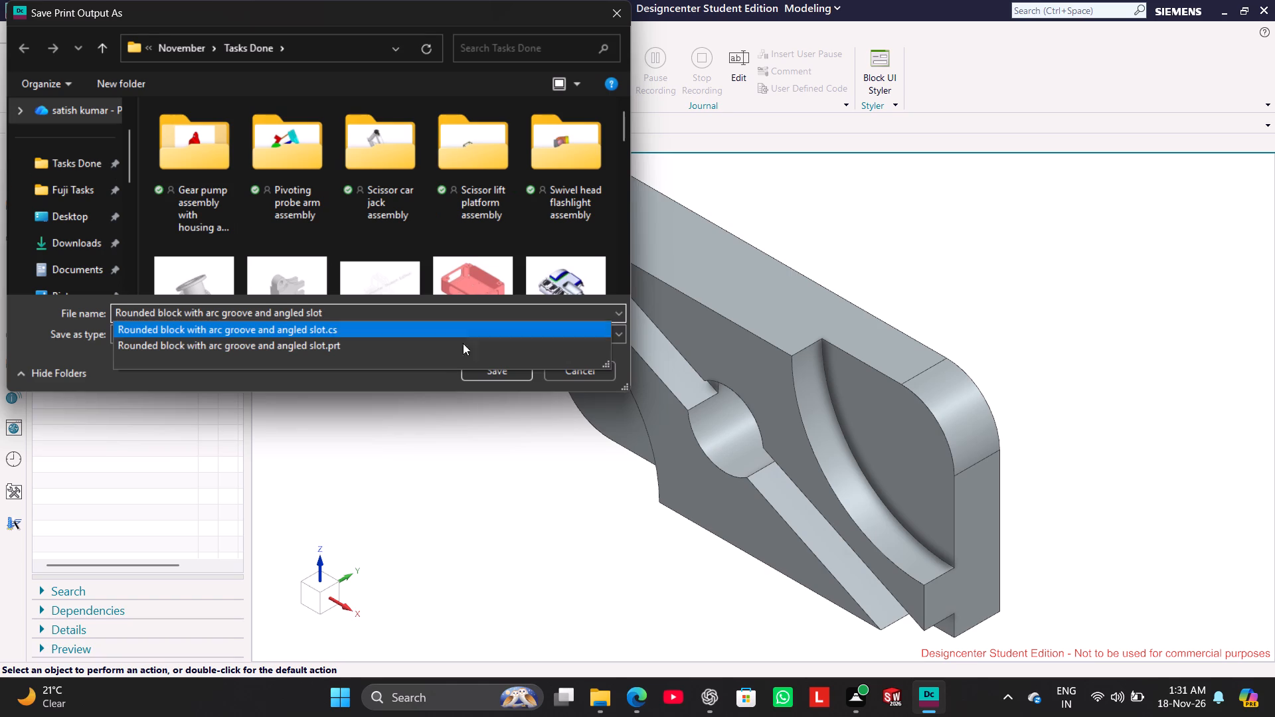
click(481, 374)
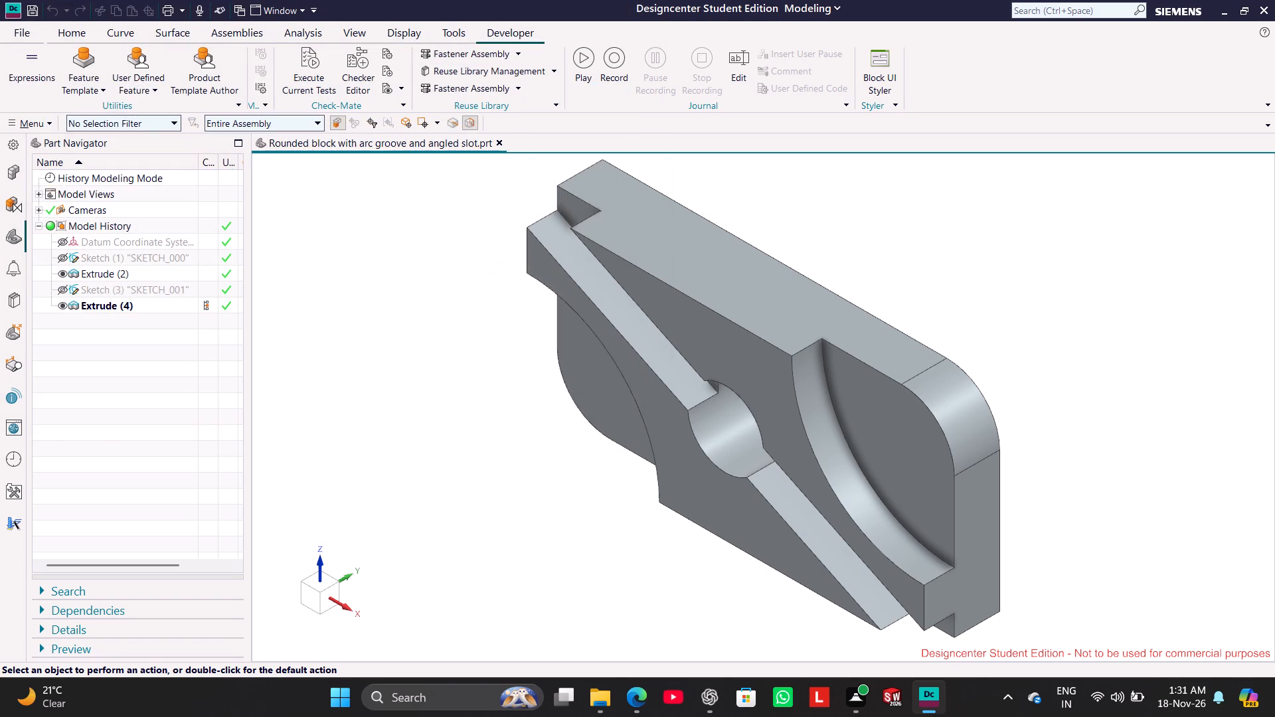